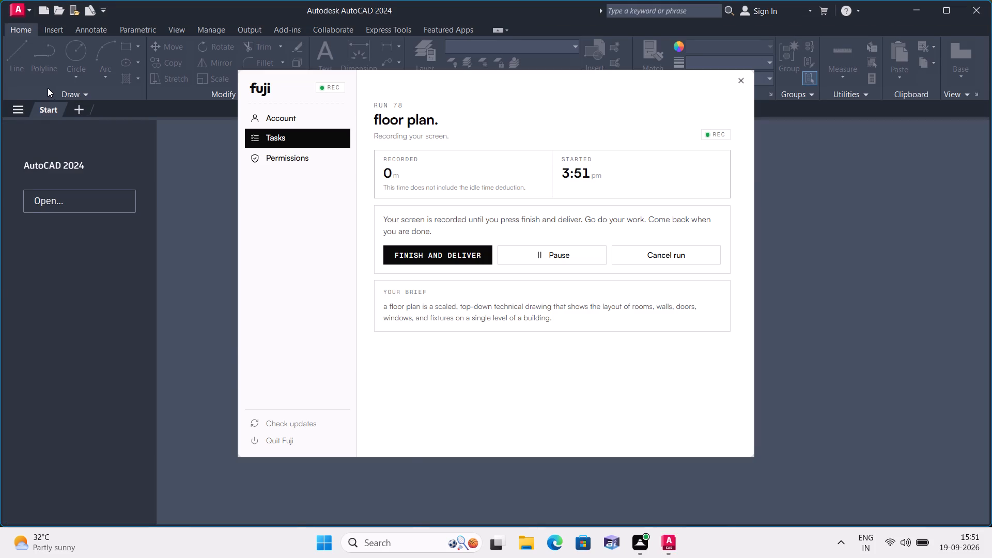
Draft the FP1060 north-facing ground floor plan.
Create a new blank drawing.
triple_click(67, 231)
click(67, 231)
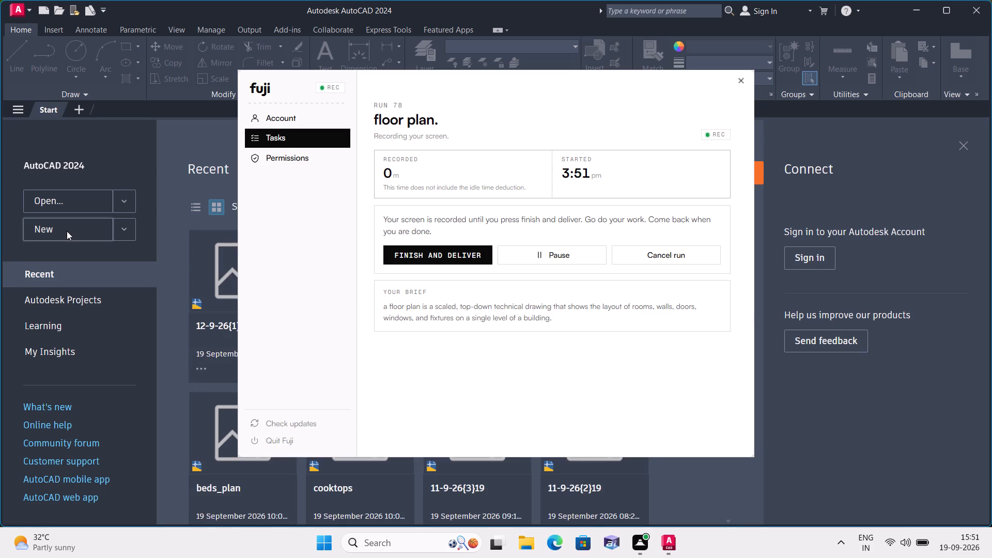
click(67, 231)
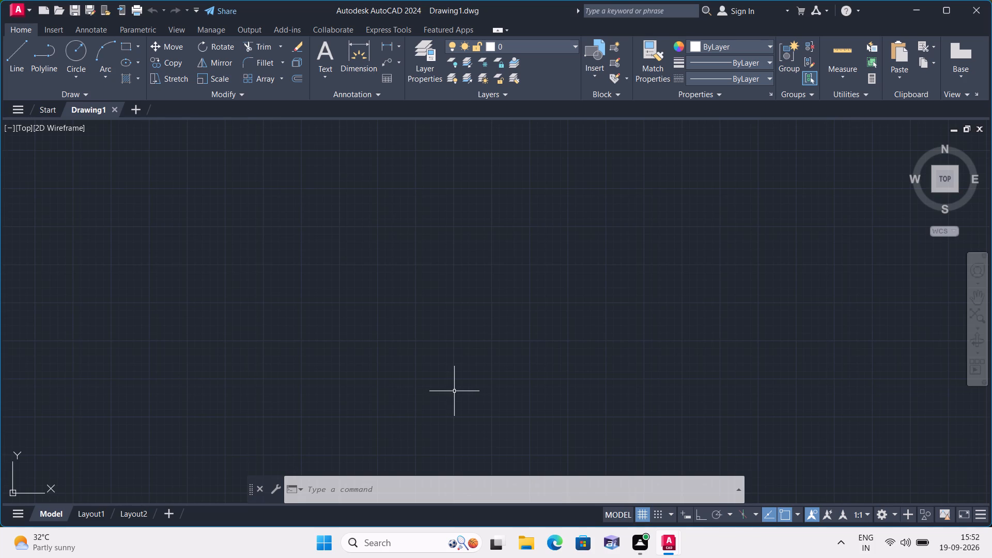
Set the model space limits from 0,0 to 1000,1000.
text(lim)
key(space)
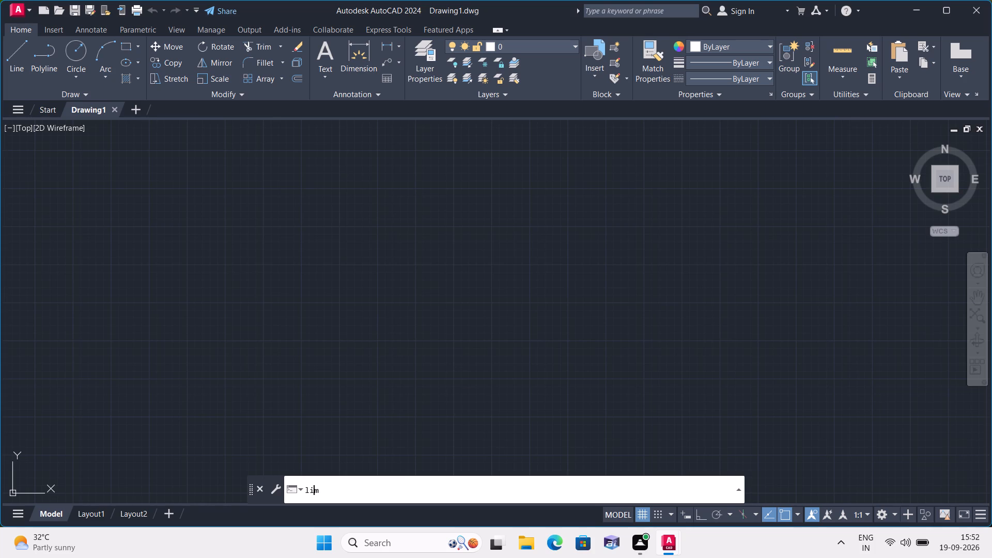
key(0)
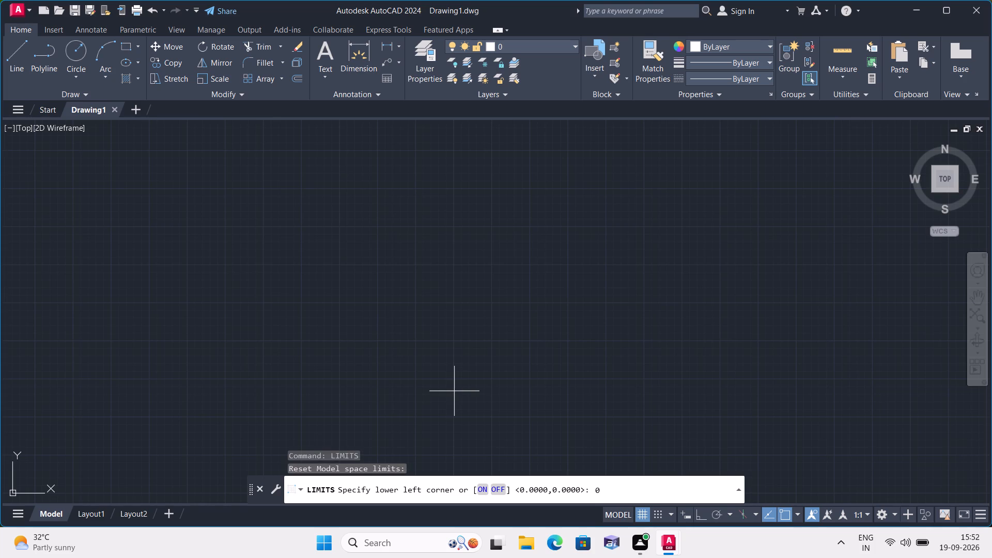
text(,0 1000)
text(,1000 un)
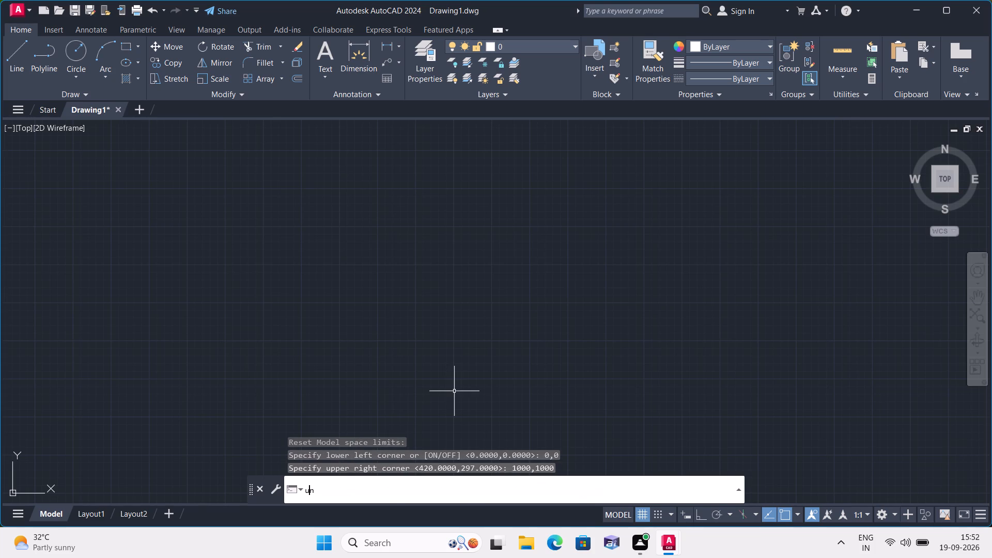
Set the drawing units to Engineering length with 0'-0" precision and inches as the insertion scale.
key(space)
click(458, 179)
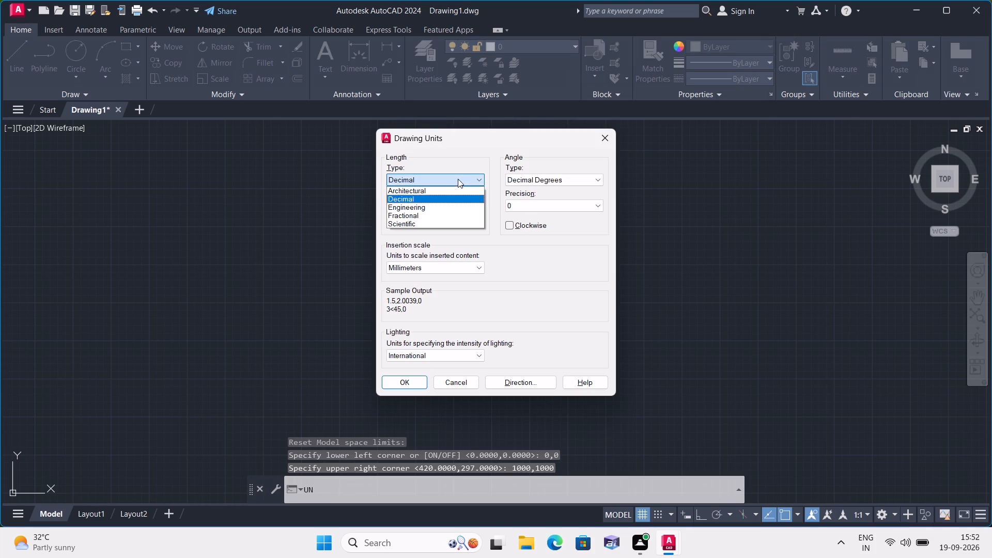
click(441, 203)
click(441, 203)
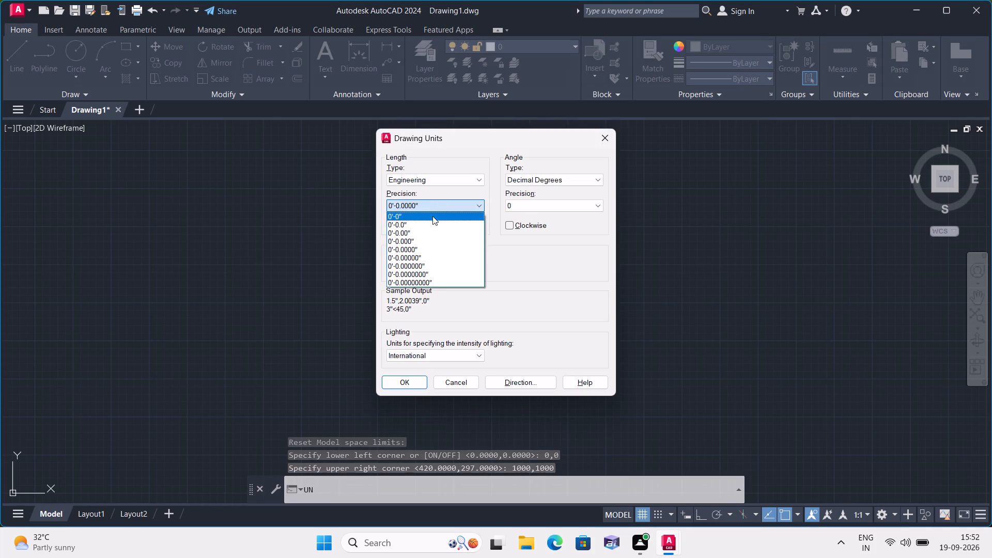
click(432, 216)
click(431, 267)
click(423, 288)
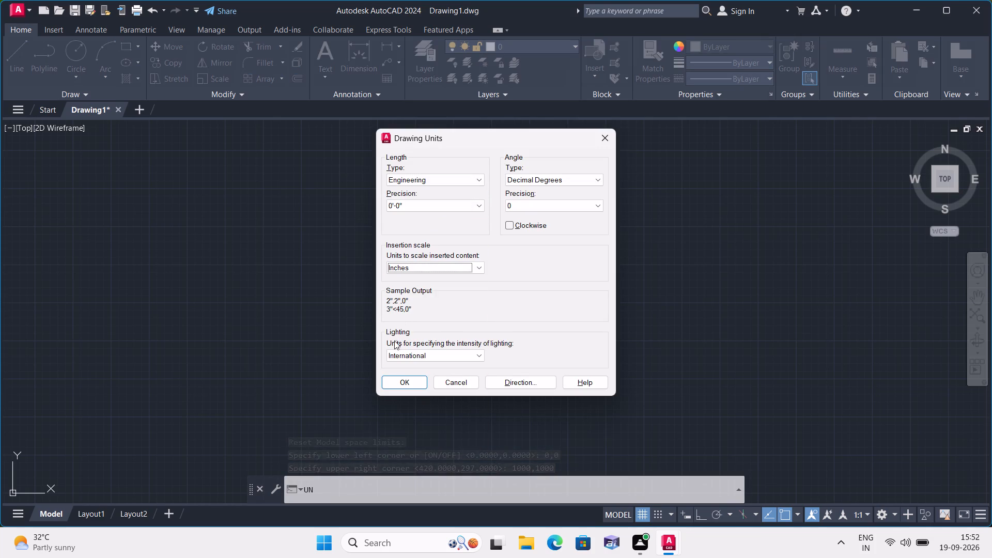
click(397, 382)
Modify the ISO-25 dimension style to Engineering primary units with 0'-0" precision and set it current.
text(d)
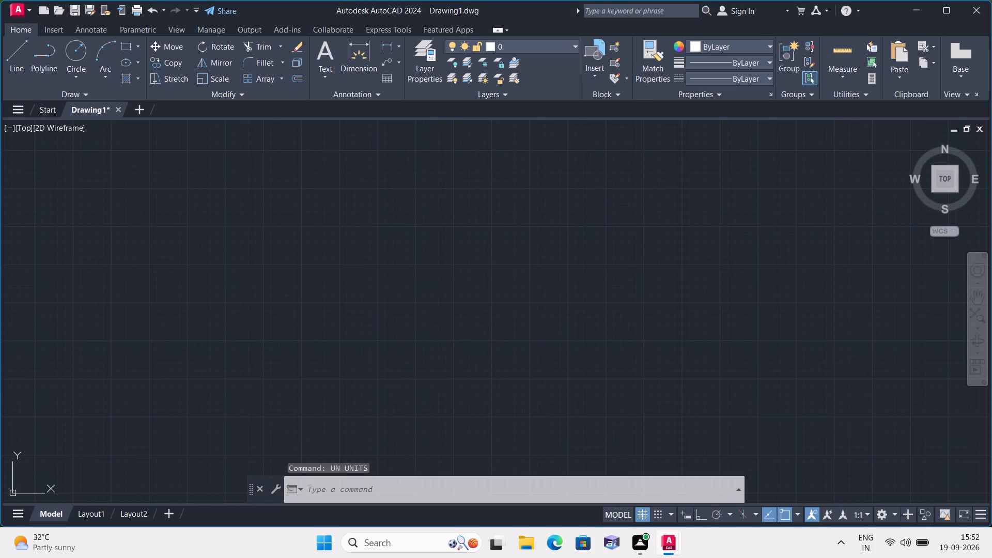
key(space)
click(625, 248)
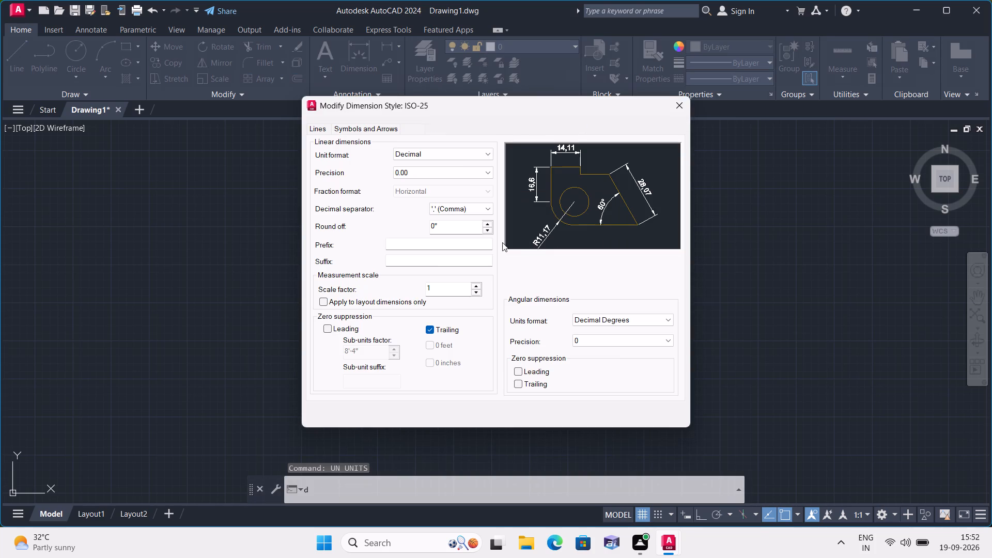
click(461, 151)
click(453, 182)
click(455, 170)
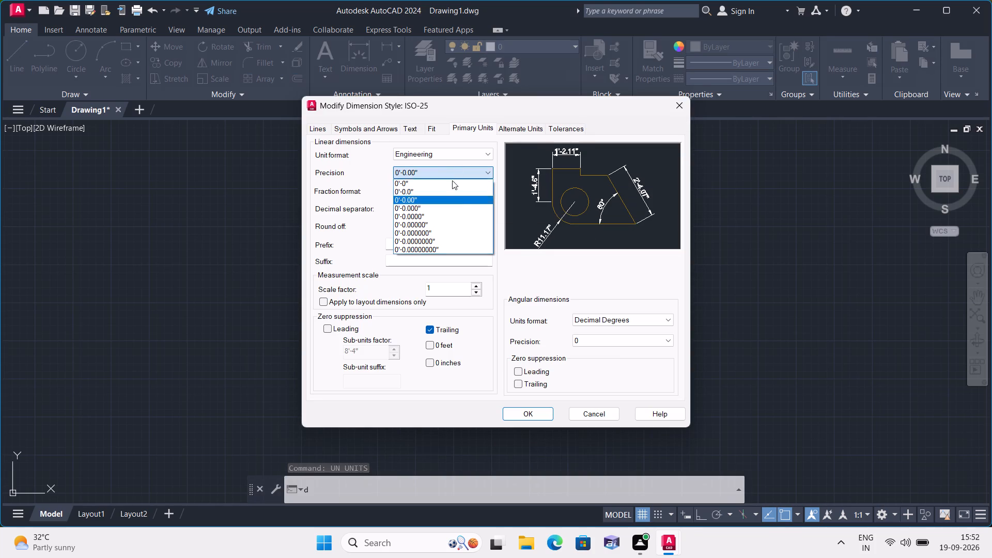
click(450, 183)
click(513, 413)
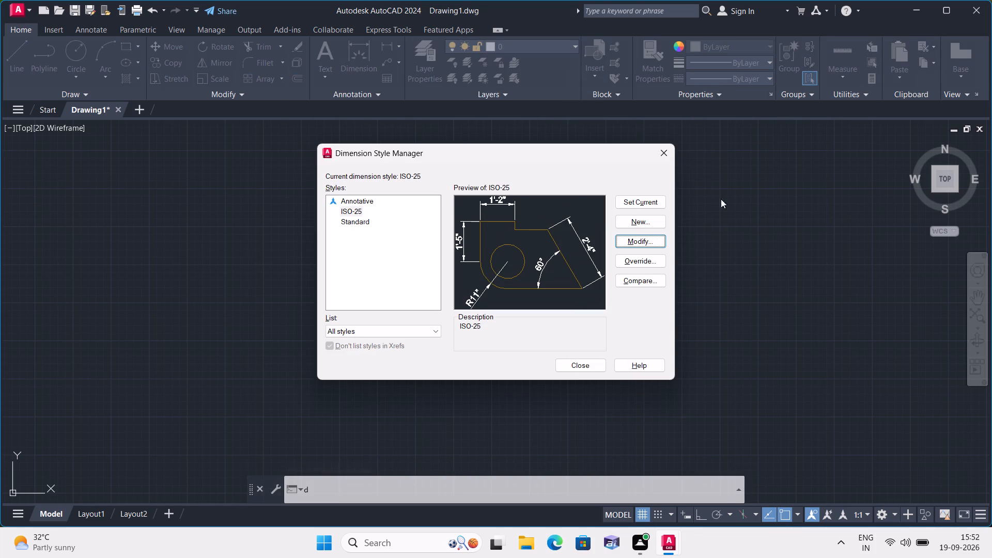
click(648, 198)
click(661, 165)
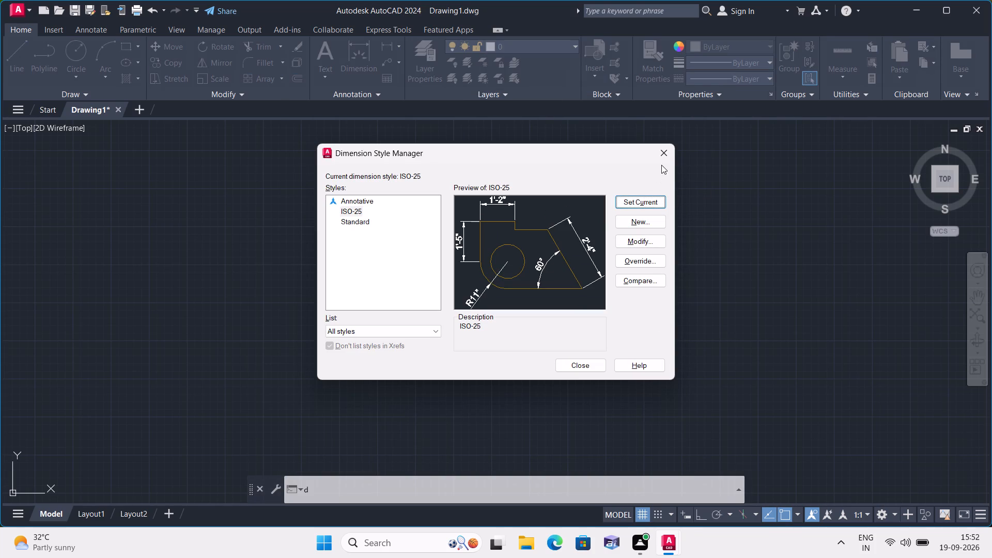
click(662, 158)
Draw one vertical and one horizontal construction line crossing each other as the base for the outer walls.
text(xl)
key(space)
text(v)
key(space)
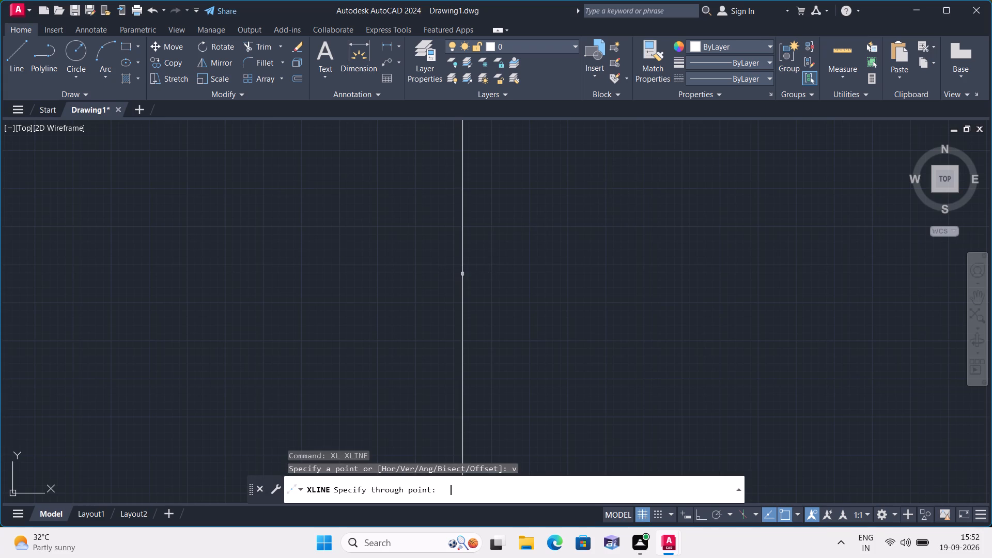
click(455, 284)
key(Escape)
key(space)
text(h)
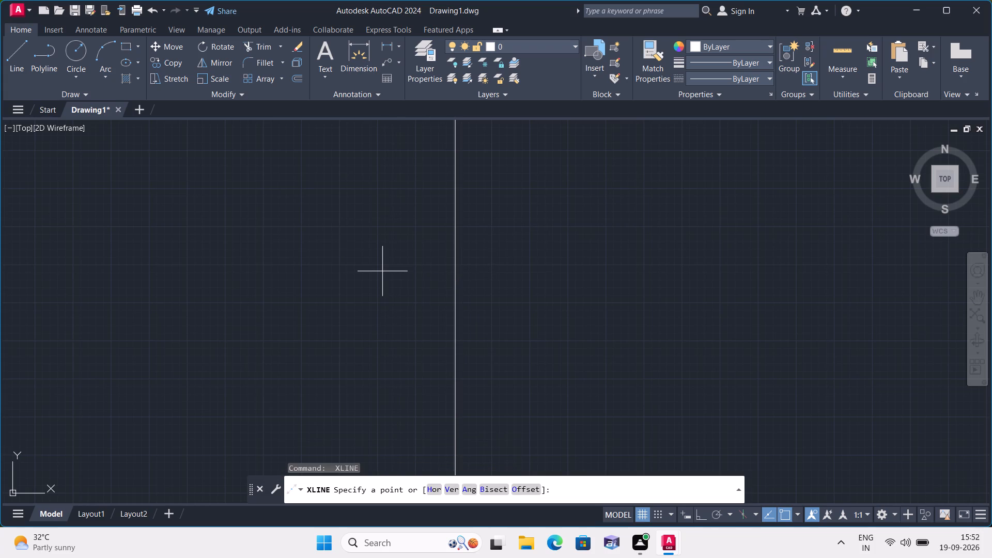
key(space)
click(382, 271)
click(388, 236)
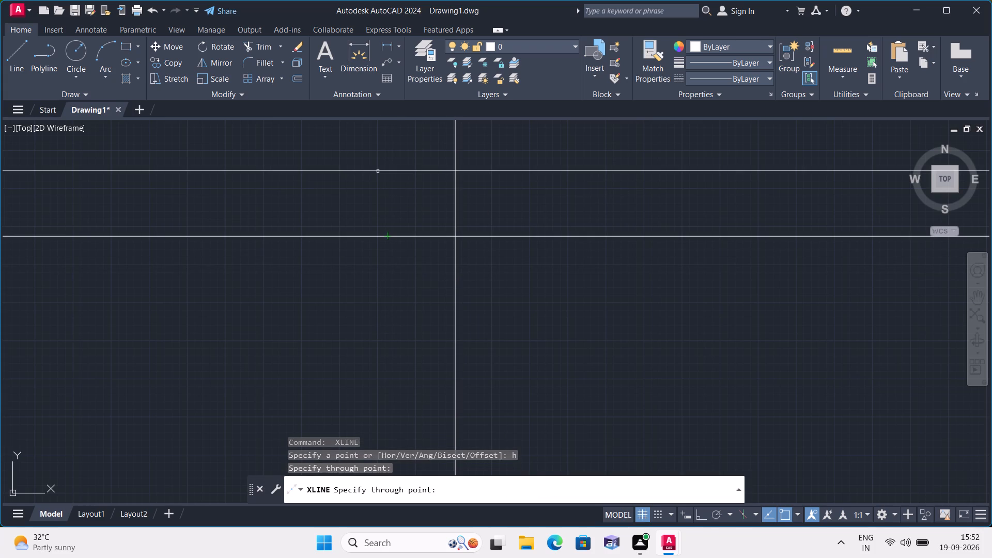
key(Escape)
Trim the construction lines above and left of their intersection to form the plan's upper-left corner.
text(trim)
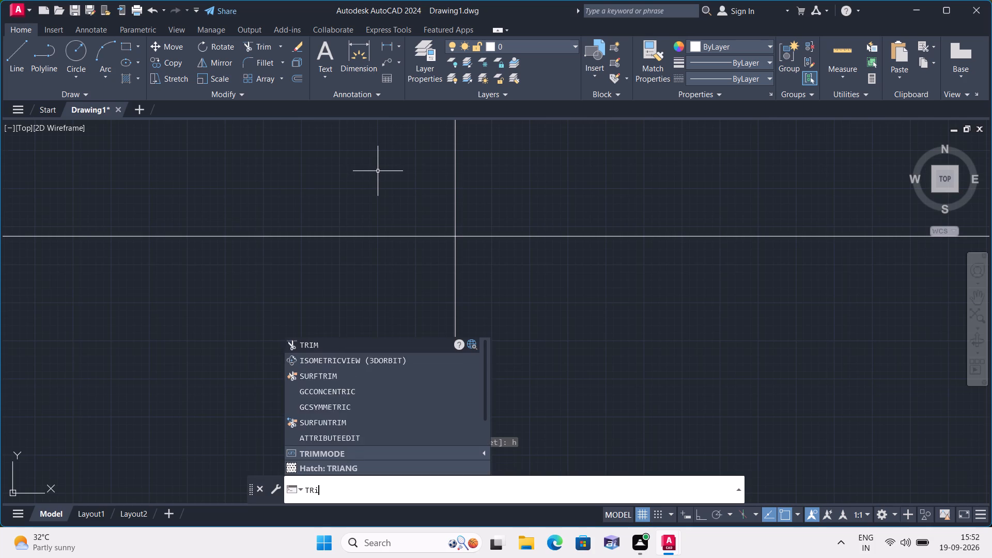
key(space)
drag(512, 183, 509, 191)
click(366, 254)
key(Escape)
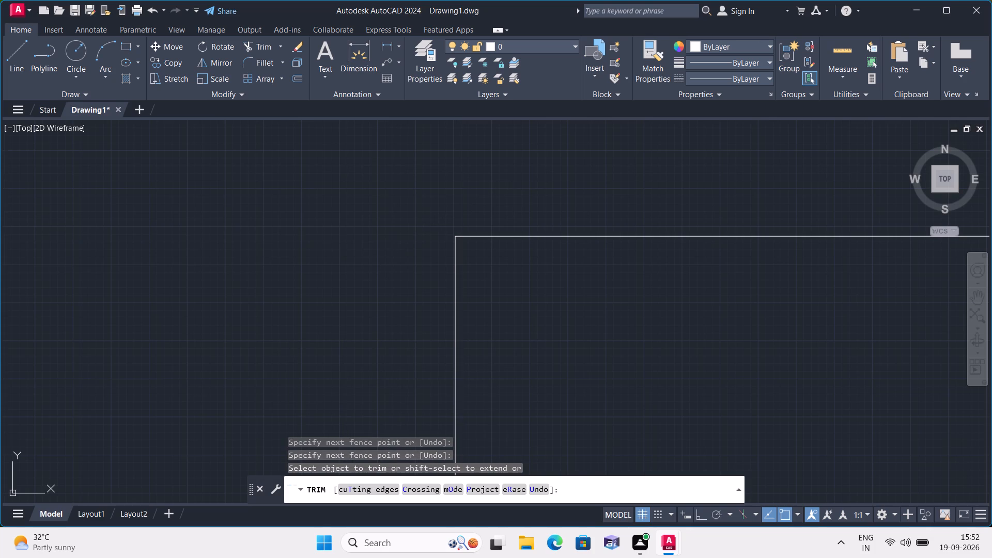
Offset the top and left outer wall lines 9" inward to give the exterior walls their thickness.
text(offset)
key(space)
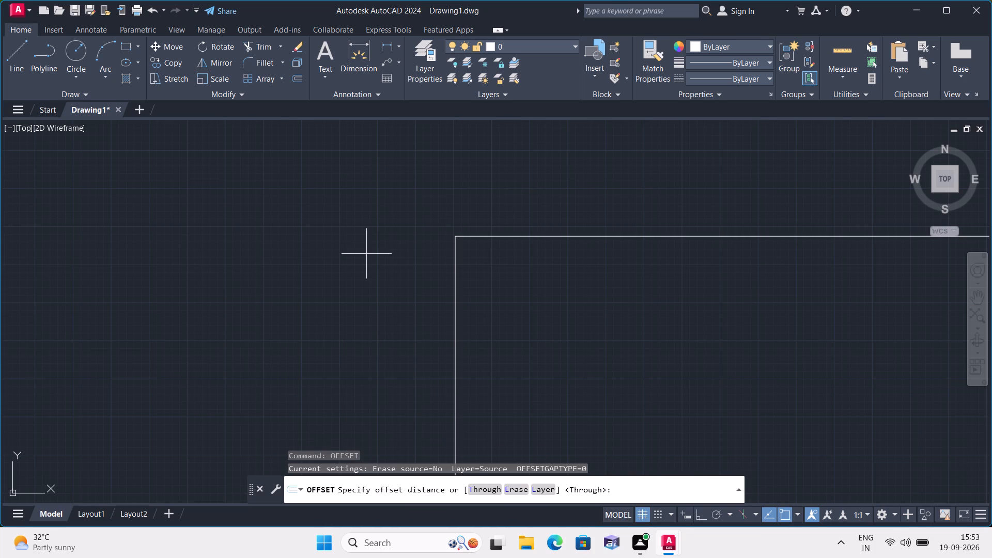
key(9)
key(shift+quotedbl)
key(space)
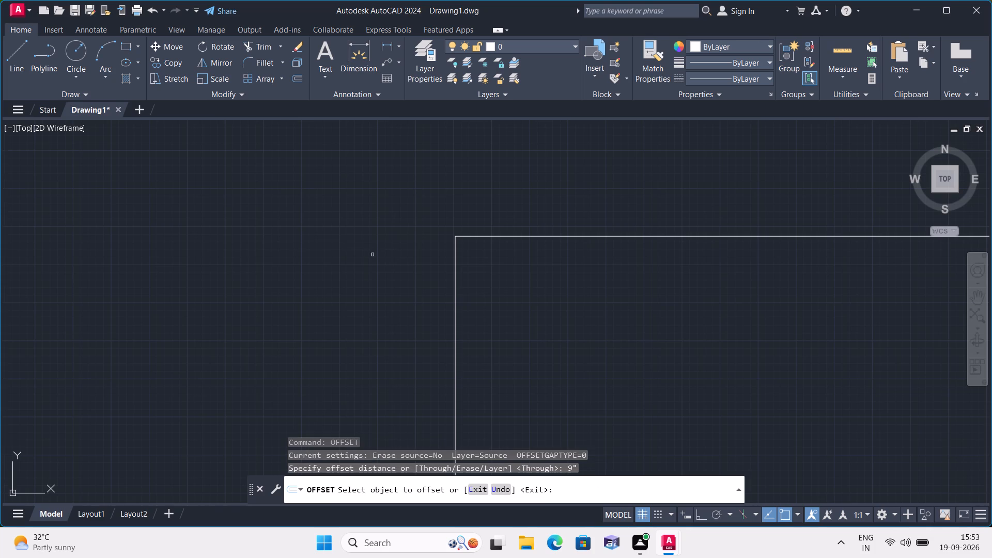
scroll(503, 265, up, 2)
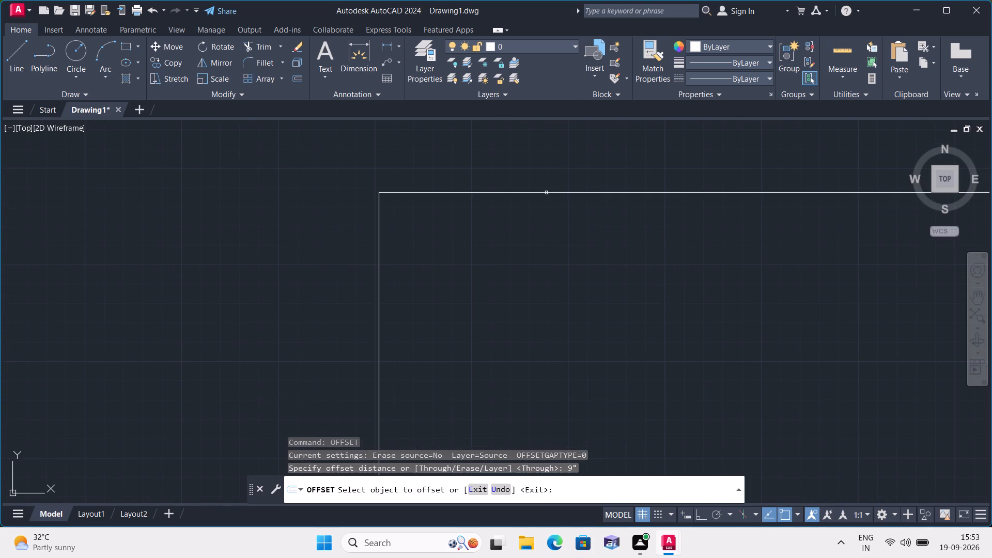
click(546, 193)
click(544, 233)
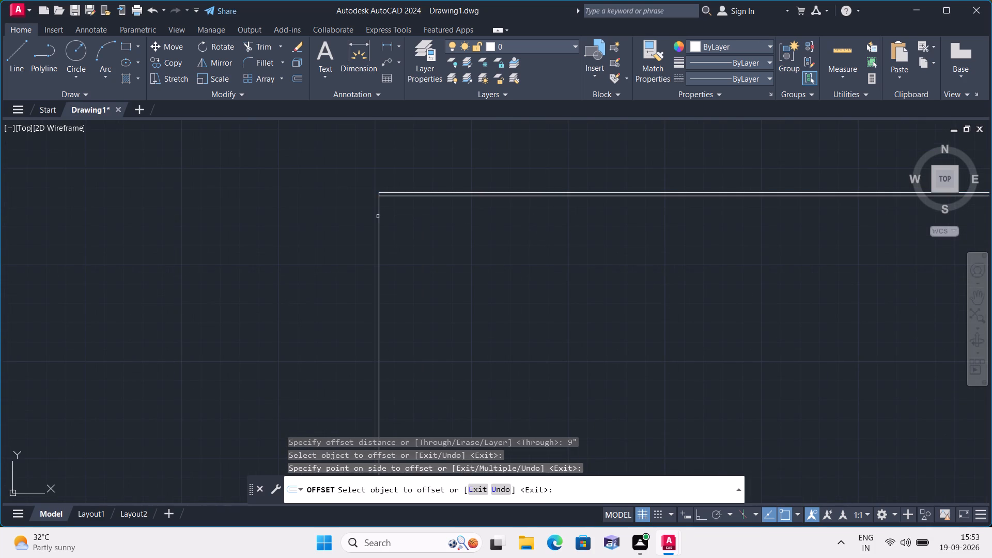
click(379, 218)
click(428, 226)
scroll(482, 225, up, 2)
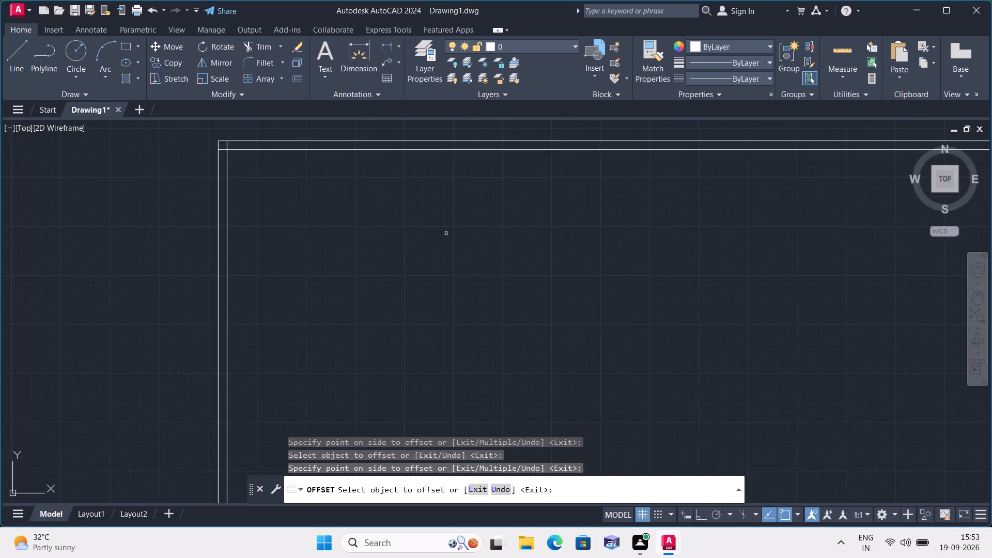
middle_drag(446, 235, 459, 293)
scroll(455, 244, up, 1)
scroll(458, 289, down, 1)
key(space)
Create the first vertical partition by offsetting the left wall's inner line 7' to the right and the new line another 4.5".
key(space)
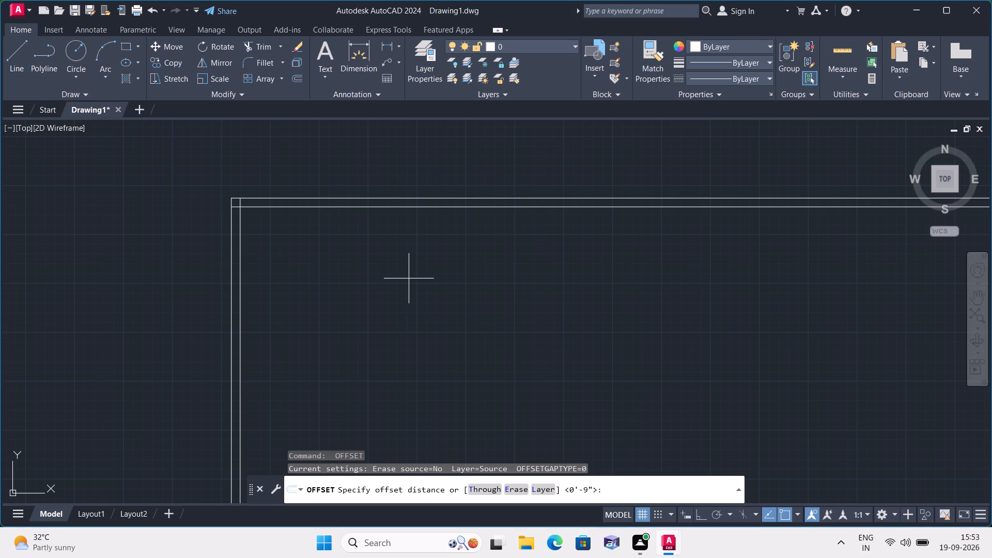
text(7')
key(space)
click(239, 235)
click(350, 256)
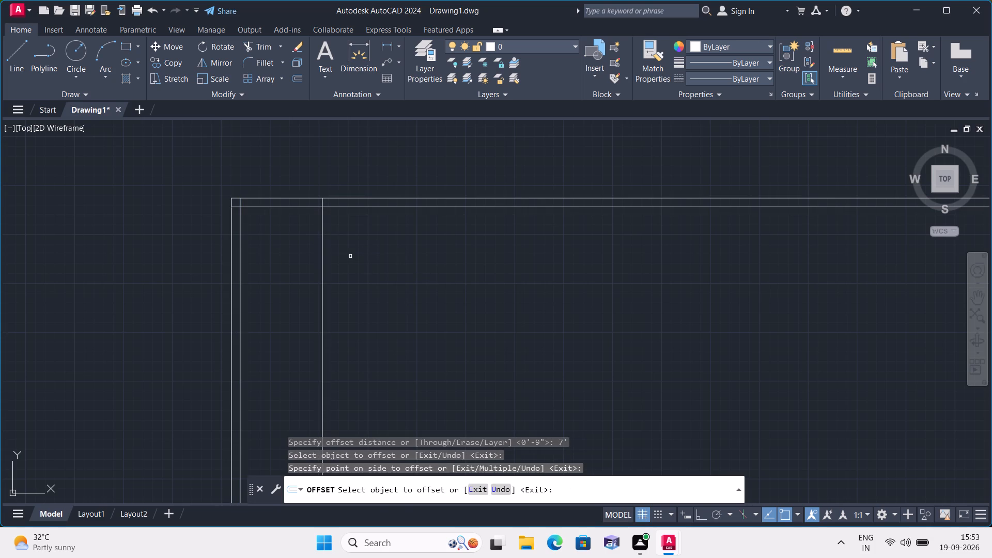
key(space)
key(space)
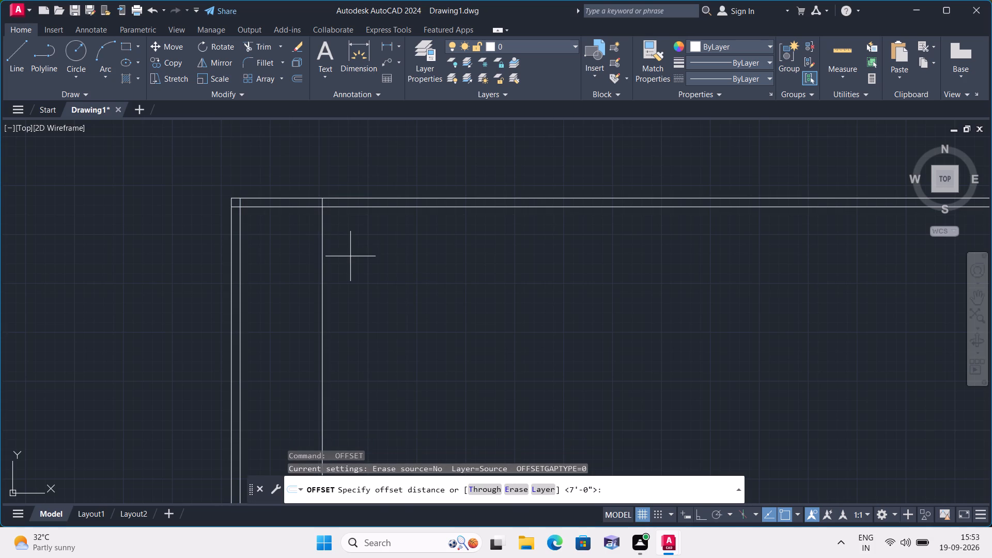
text(4.5")
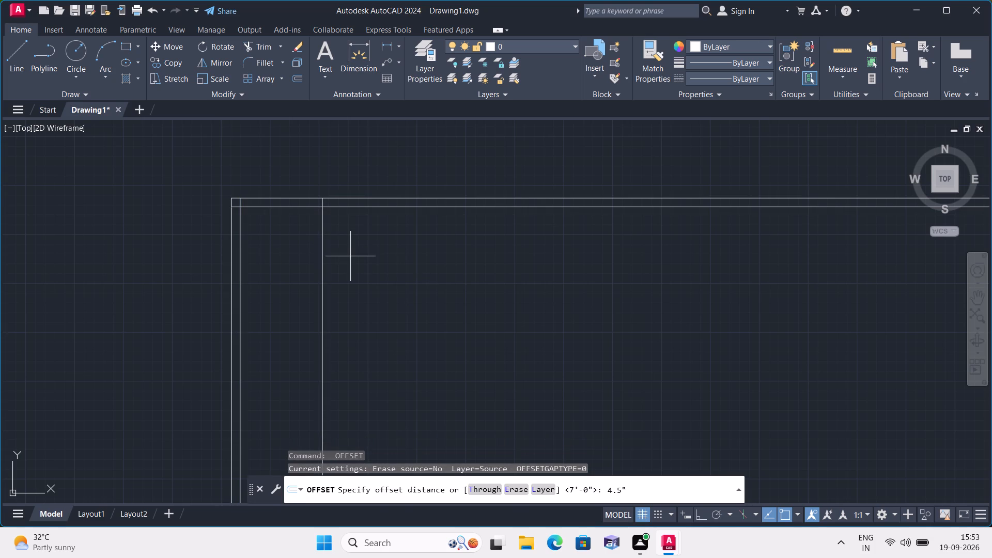
key(space)
click(322, 259)
click(352, 265)
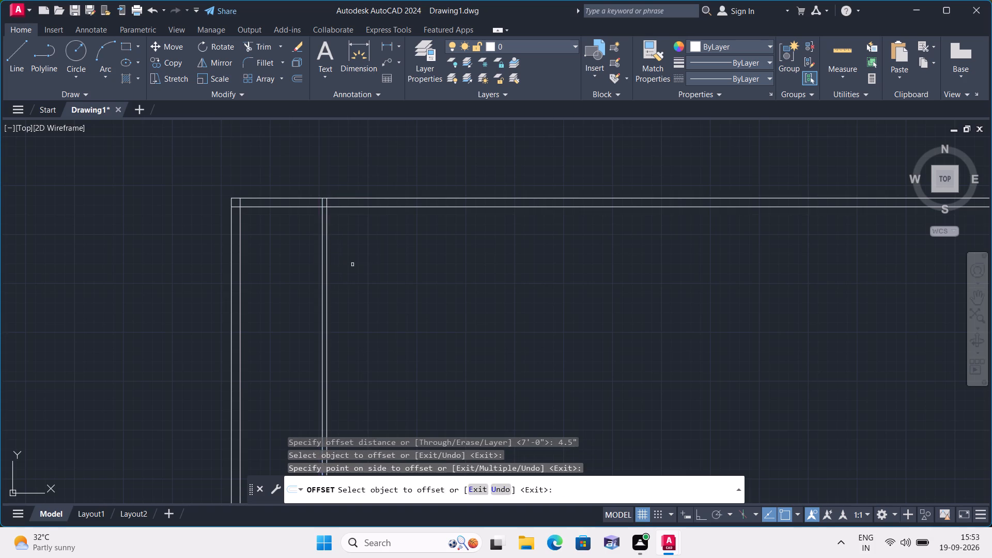
key(space)
Create the second vertical partition by offsetting the first partition's right line 10'6" to the right and the new line another 4.5".
key(space)
text(10'6")
key(space)
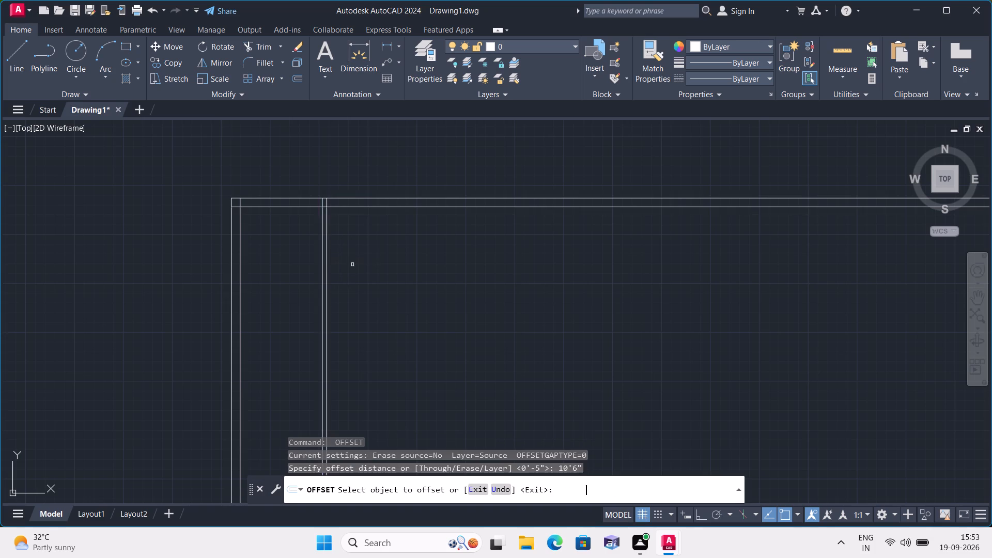
click(326, 266)
click(394, 272)
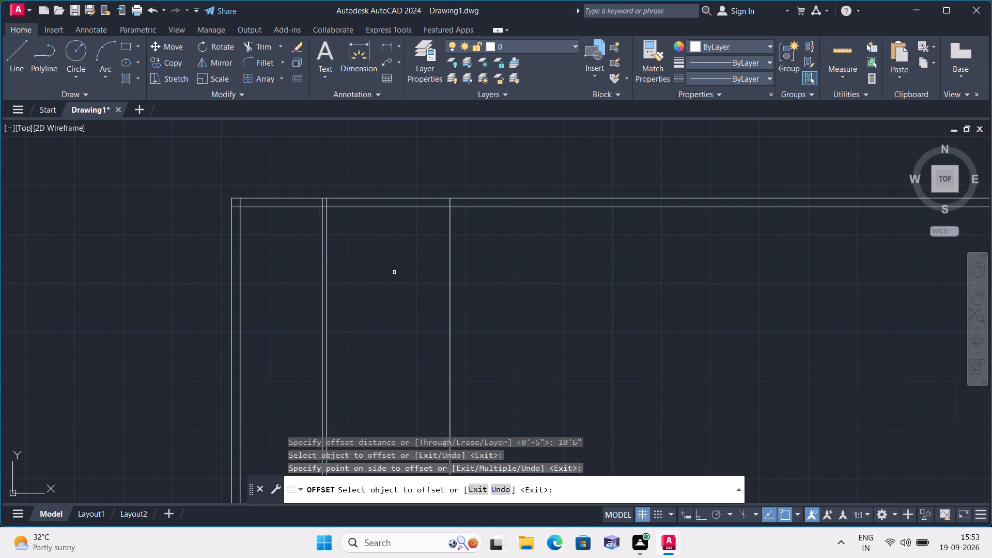
key(space)
key(space)
text(4.5")
key(space)
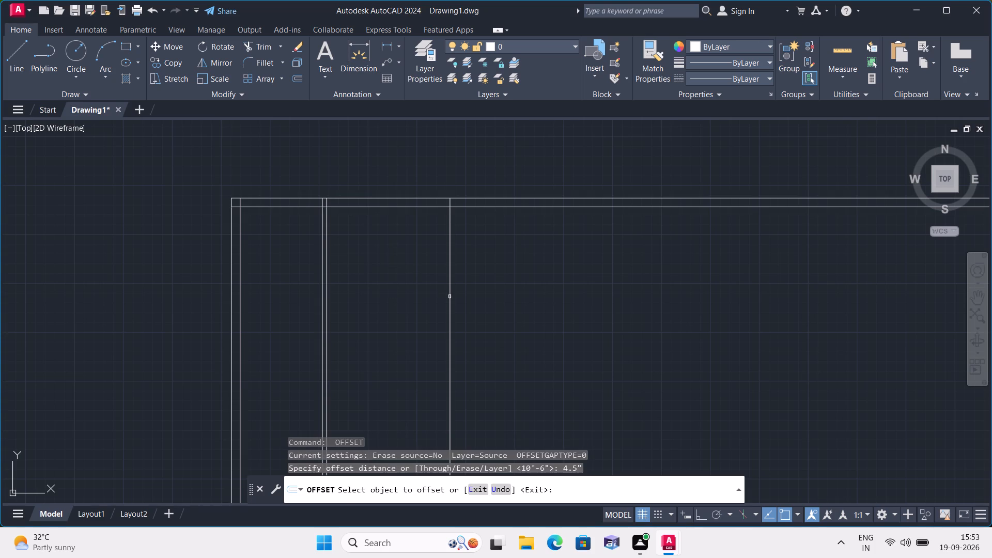
click(450, 297)
click(517, 304)
key(space)
Offset the second partition's right line 10' to the right to mark the next room's width.
key(space)
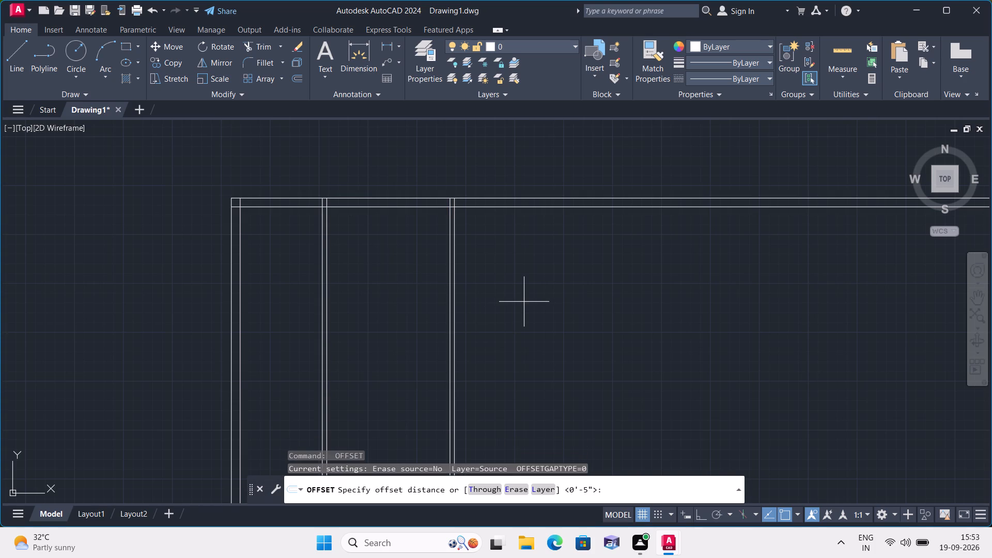
text(10')
key(space)
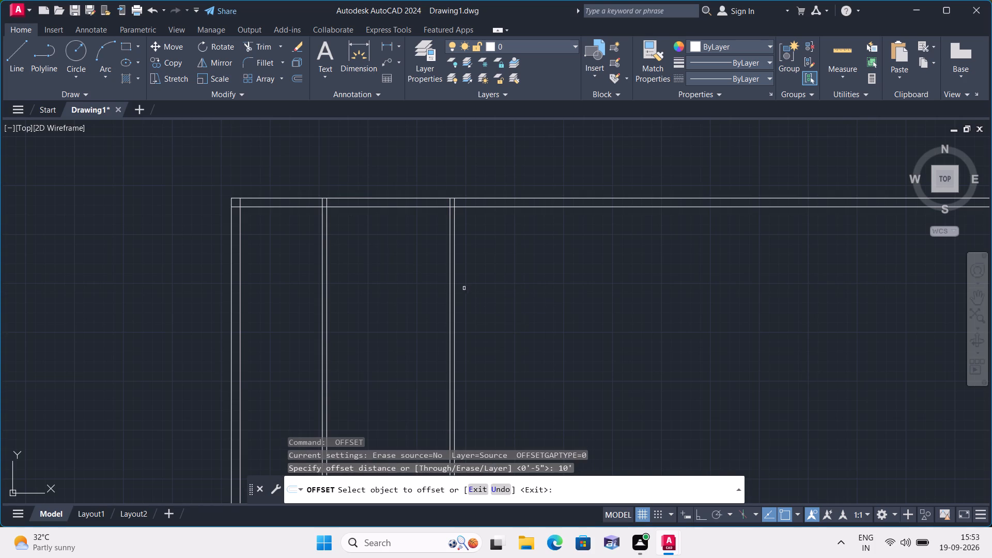
click(454, 271)
click(511, 281)
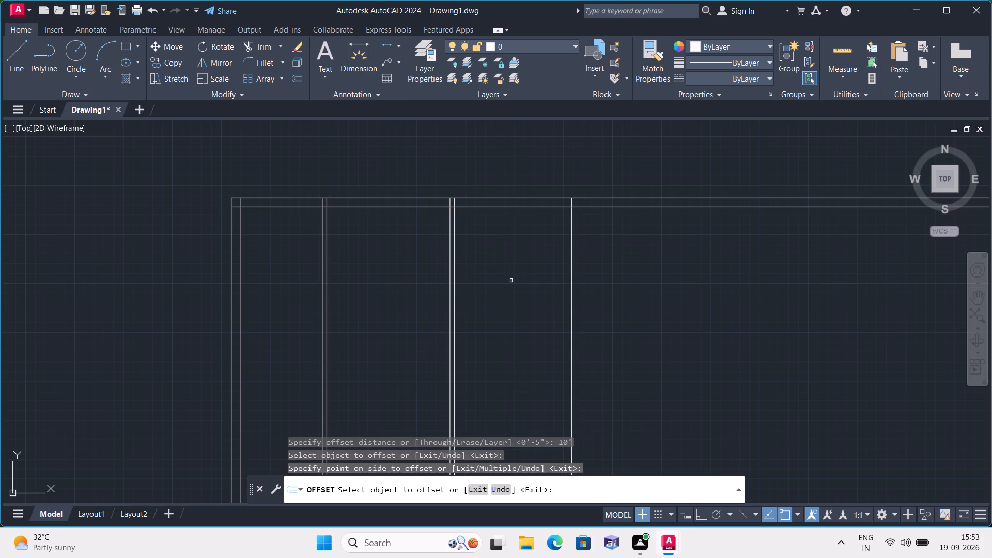
Offset the rightmost vertical line 9" to the right to form the right exterior wall.
key(space)
key(space)
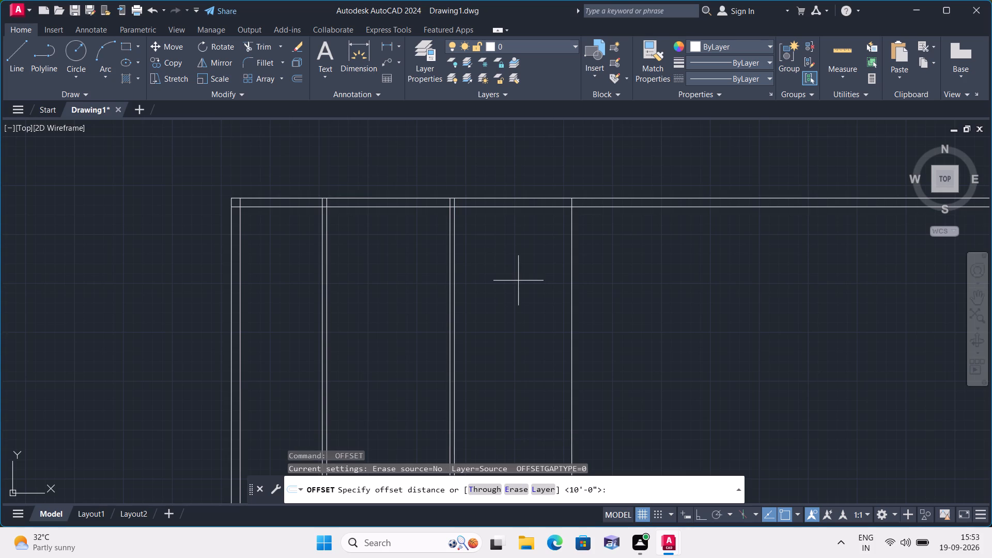
text(9)
key(shift+quotedbl)
key(space)
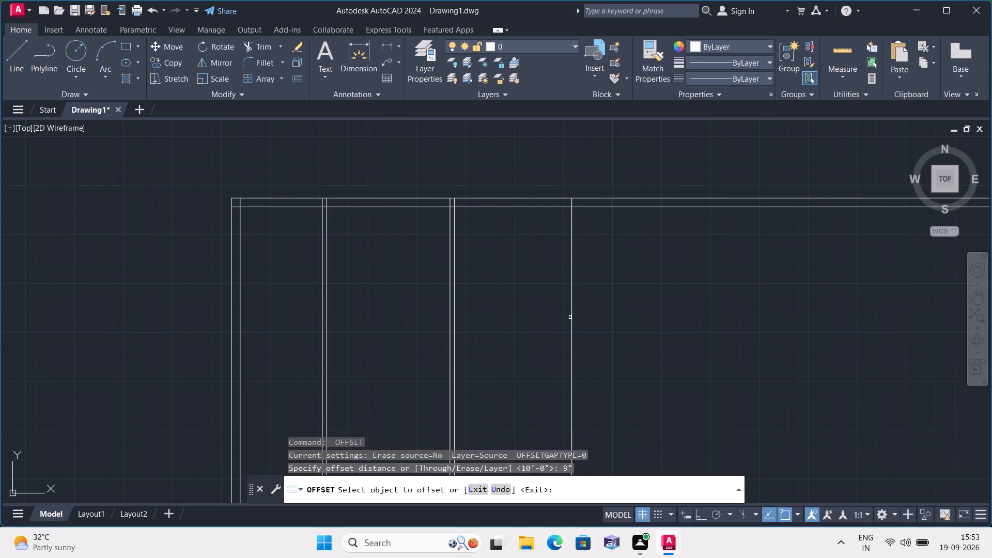
click(570, 317)
click(624, 324)
key(space)
Trim off both top wall lines where they run past the right exterior wall's outer line.
middle_drag(618, 327, 559, 306)
scroll(559, 309, down, 1)
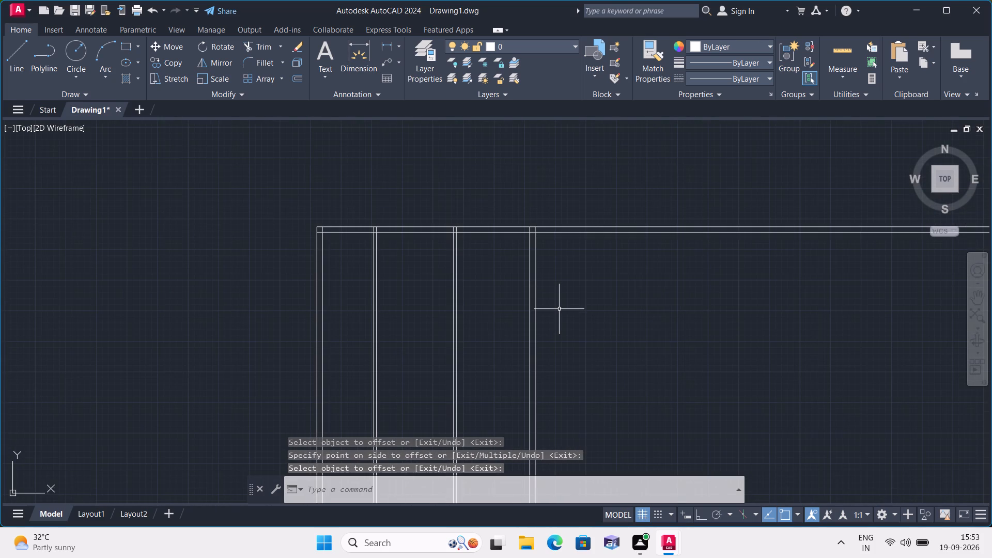
text(trim)
key(space)
click(568, 290)
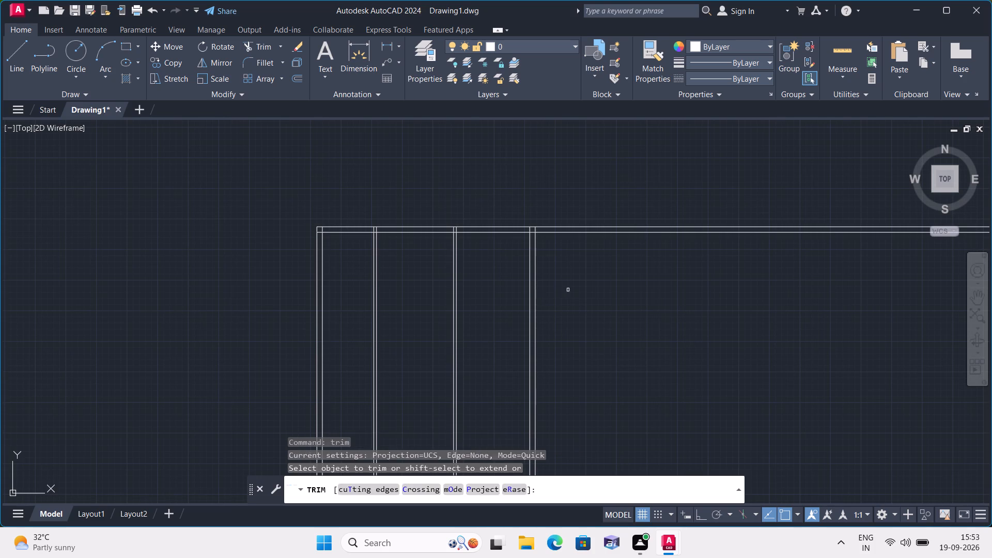
click(580, 206)
key(Escape)
Create the first horizontal partition by offsetting the top wall's inner line 10' downward and the new line another 4.5".
scroll(555, 270, up, 2)
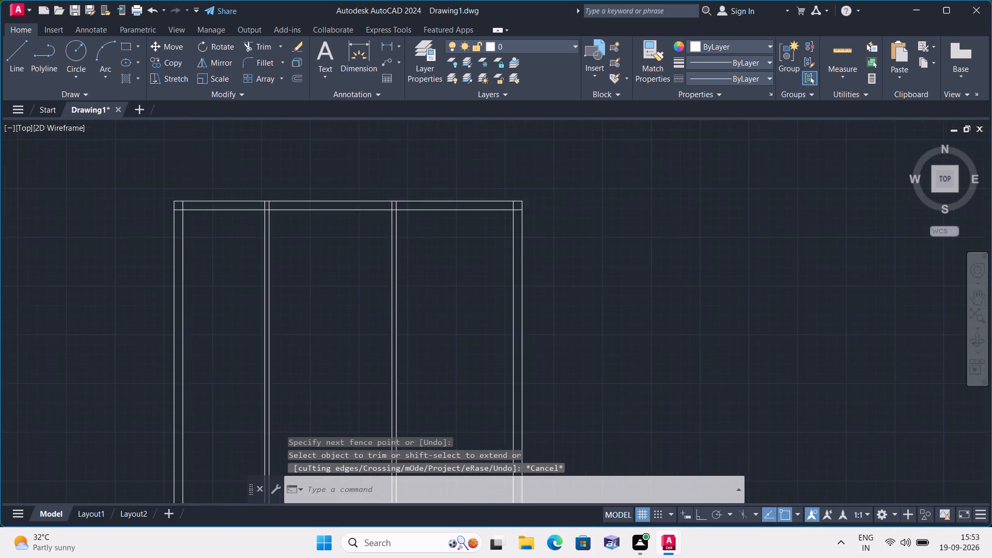
middle_drag(557, 276, 597, 290)
text(offset)
key(space)
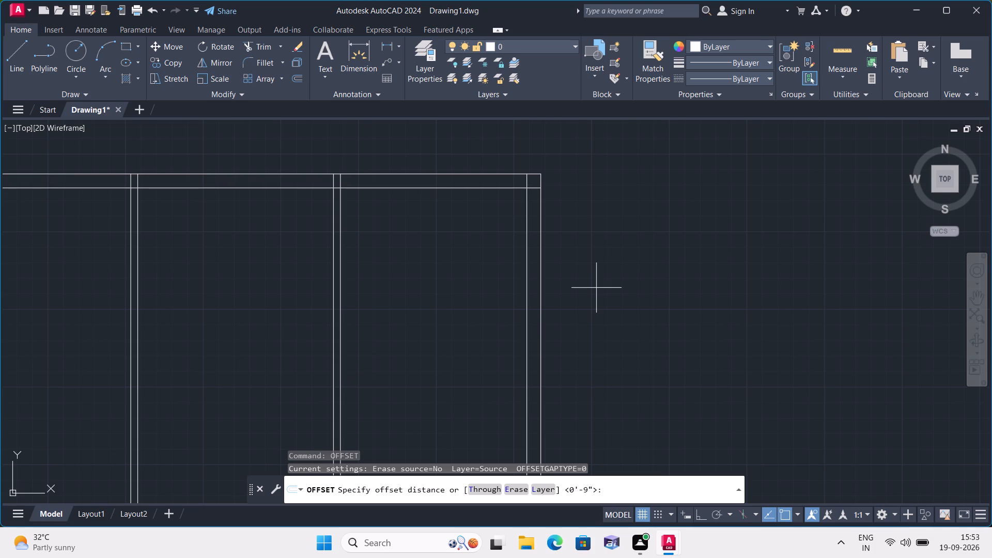
text(10')
key(space)
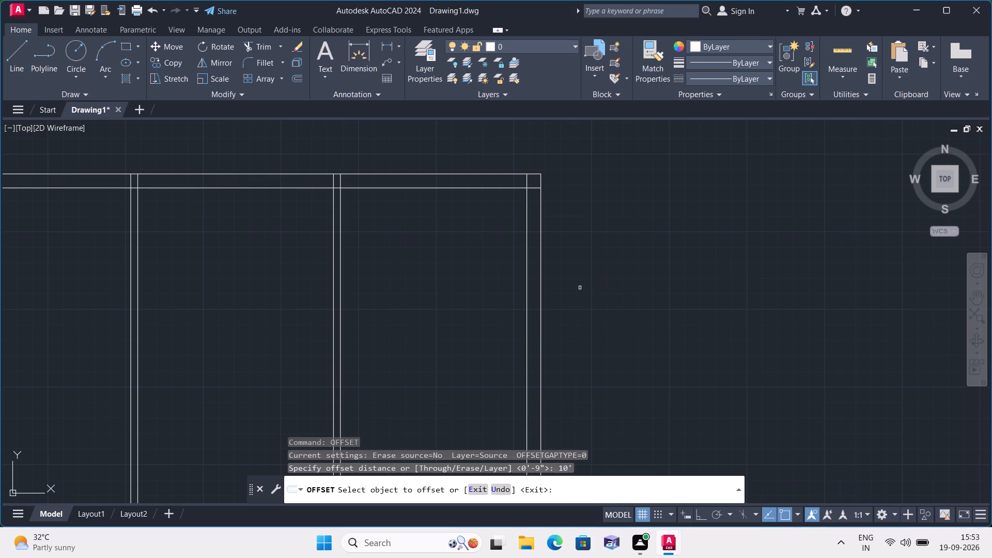
scroll(483, 264, down, 1)
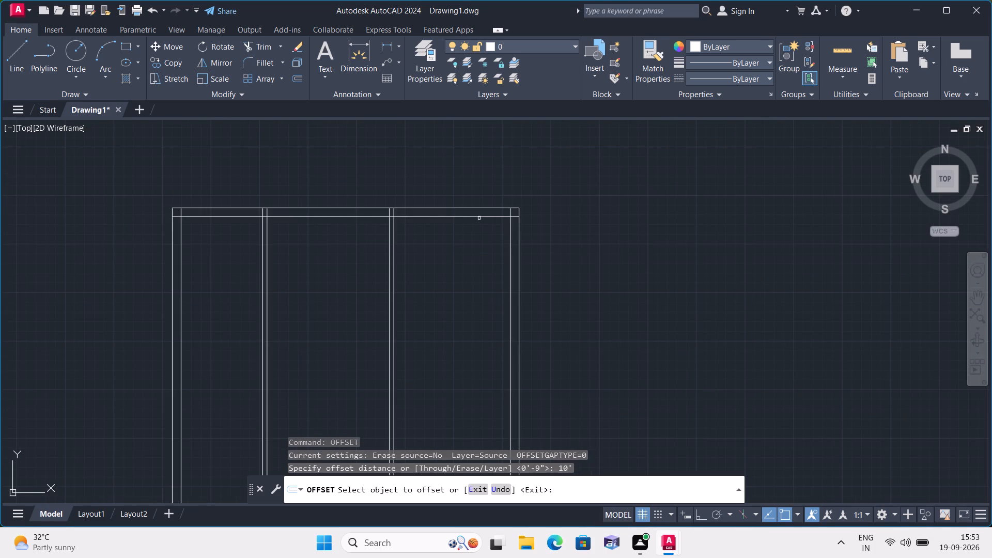
click(479, 218)
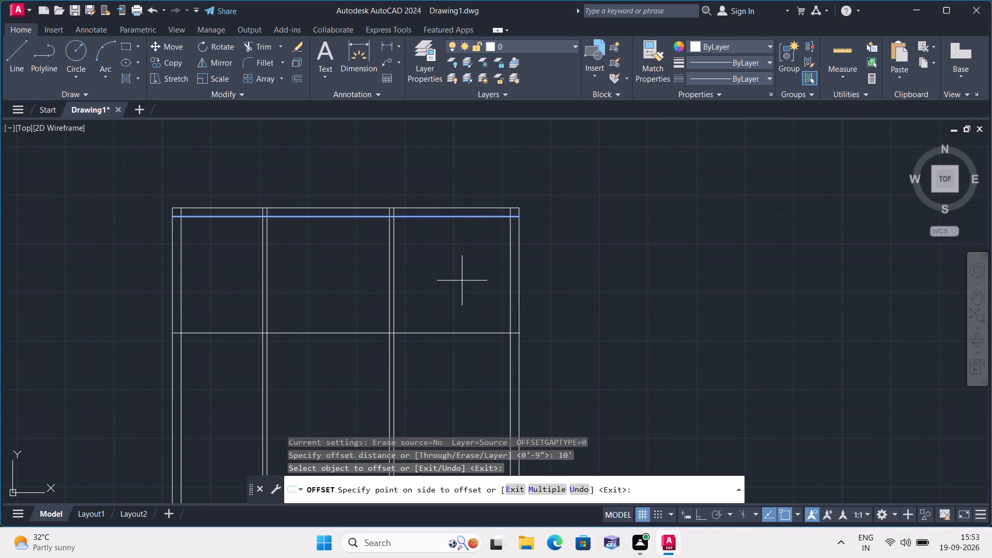
click(462, 283)
key(space)
key(space)
text(4.5")
key(space)
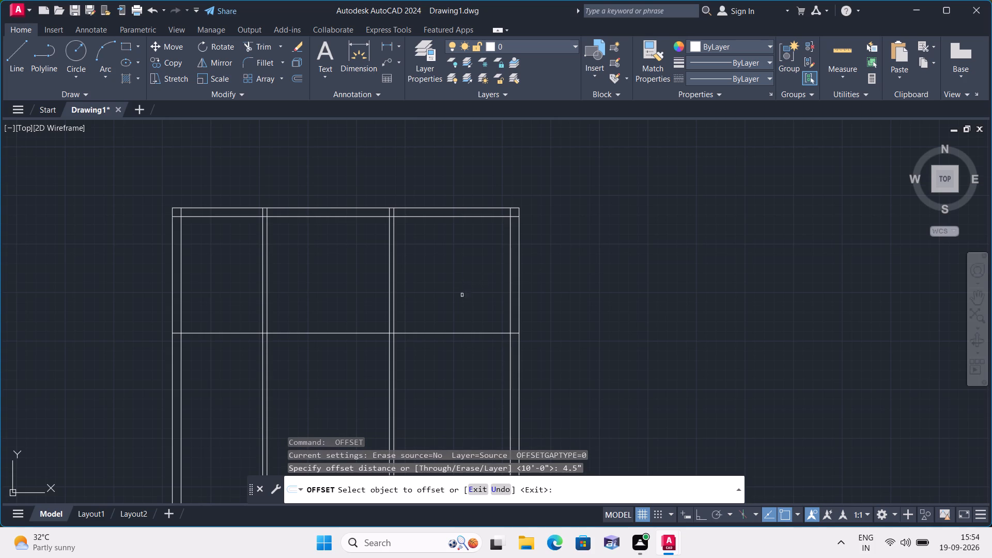
click(458, 333)
click(447, 381)
middle_drag(458, 391, 520, 333)
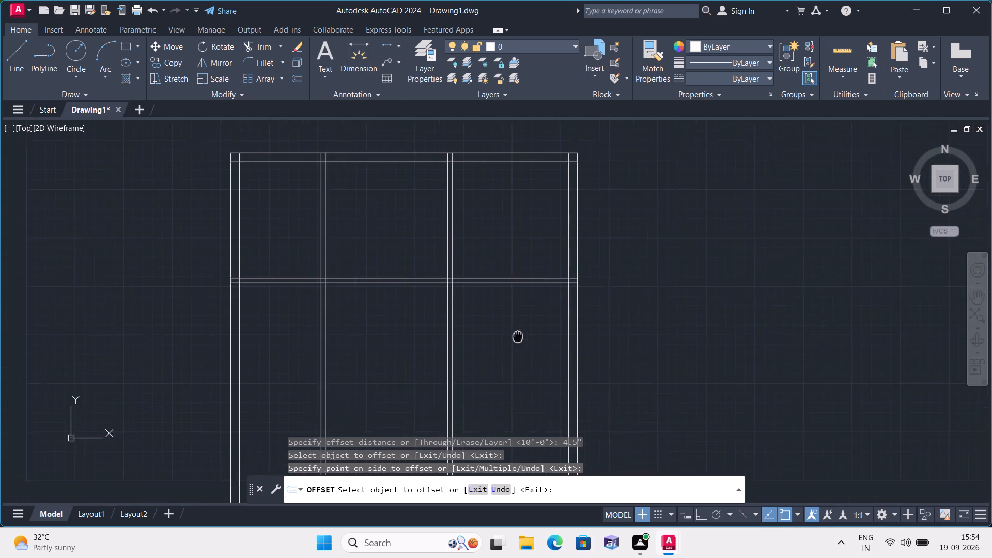
middle_drag(520, 333, 525, 331)
key(space)
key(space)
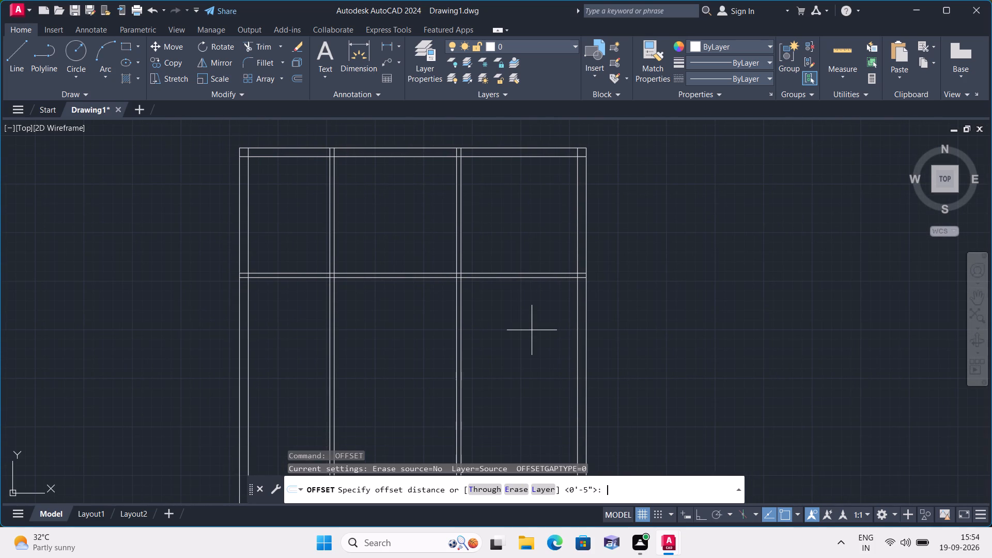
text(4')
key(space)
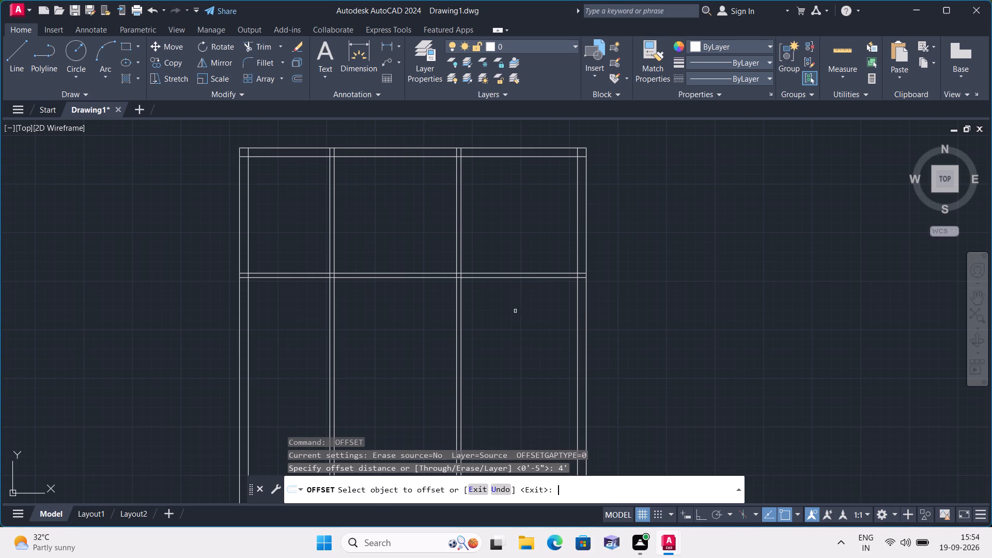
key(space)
Create the second horizontal partition by offsetting the first one's lower line 6' downward and the new line another 4.5".
key(space)
key(6)
key(apostrophe)
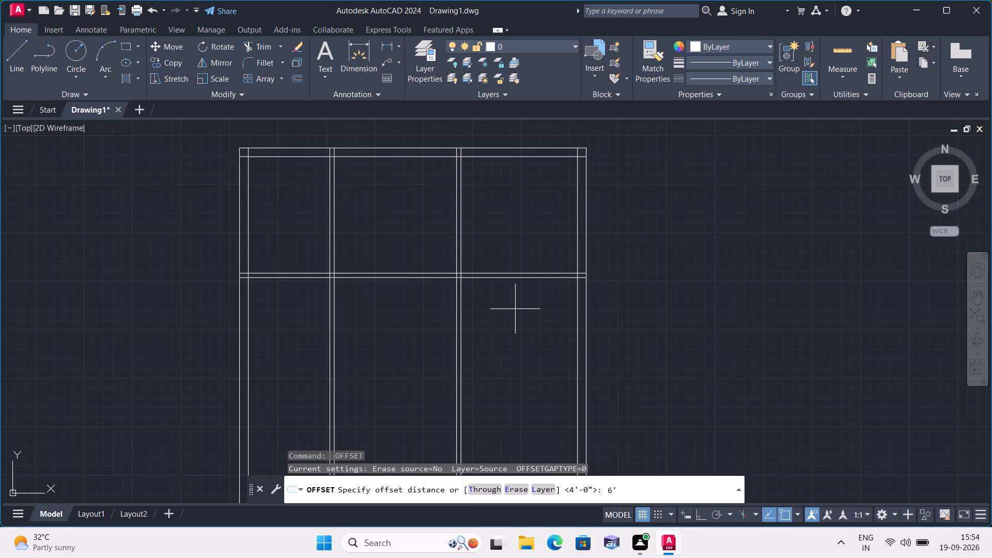
key(space)
click(516, 277)
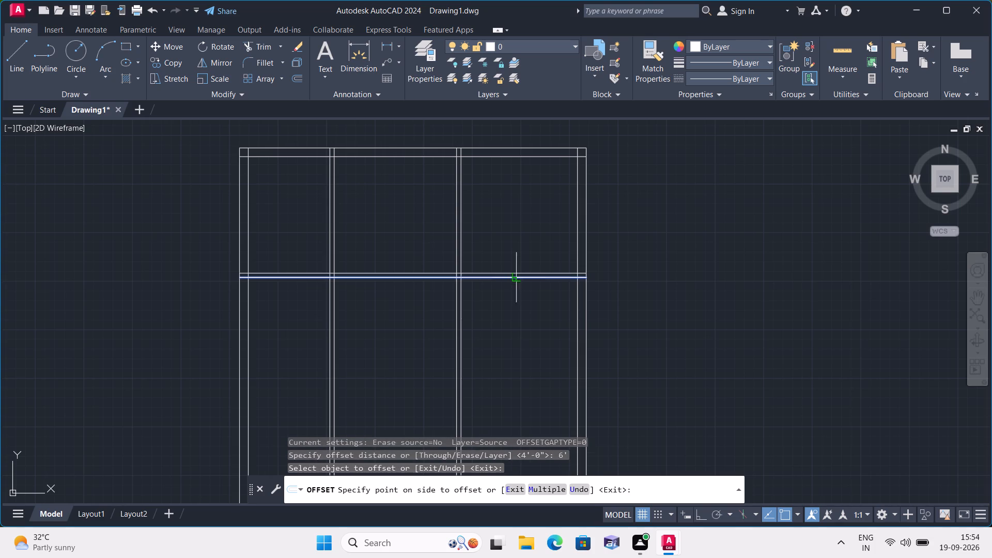
click(499, 331)
key(space)
key(space)
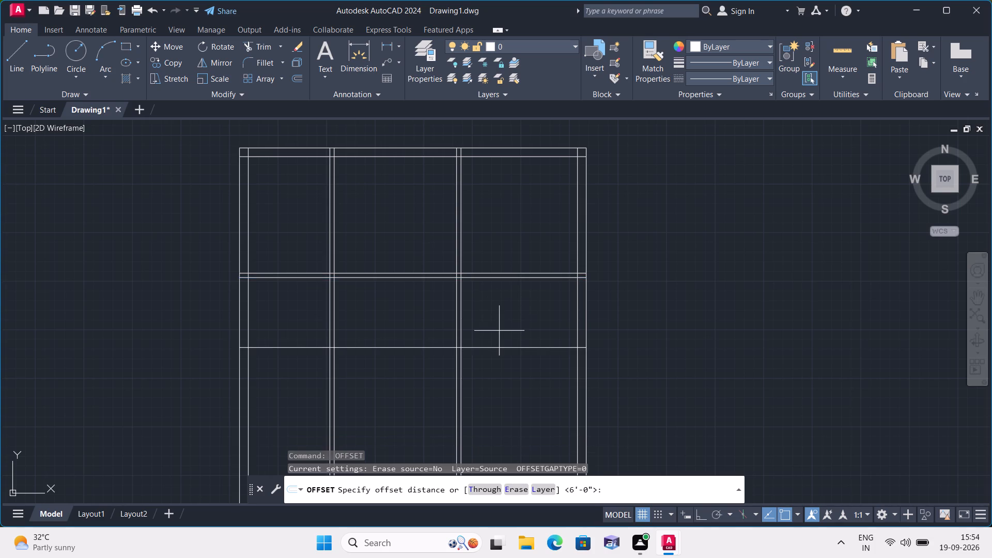
text(4.5")
key(space)
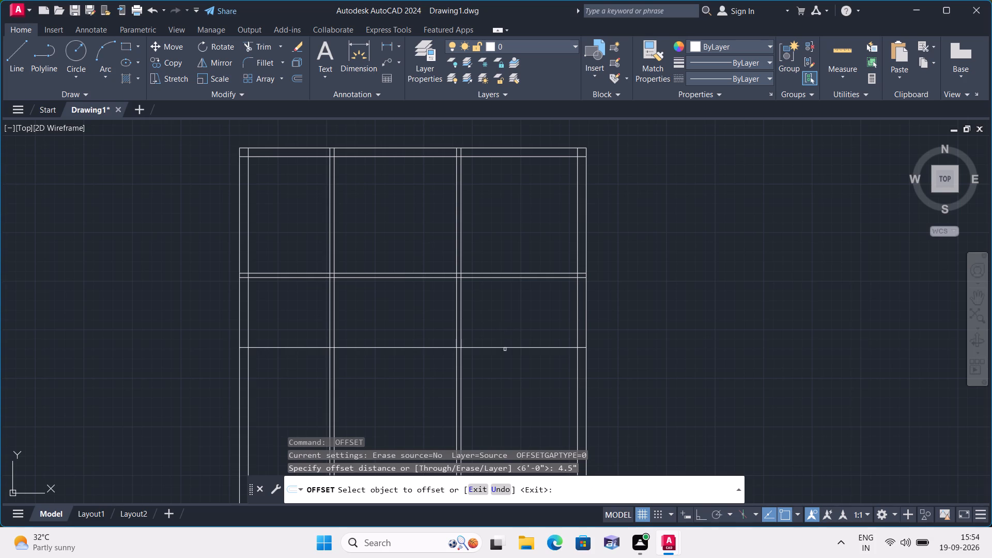
click(505, 348)
click(499, 383)
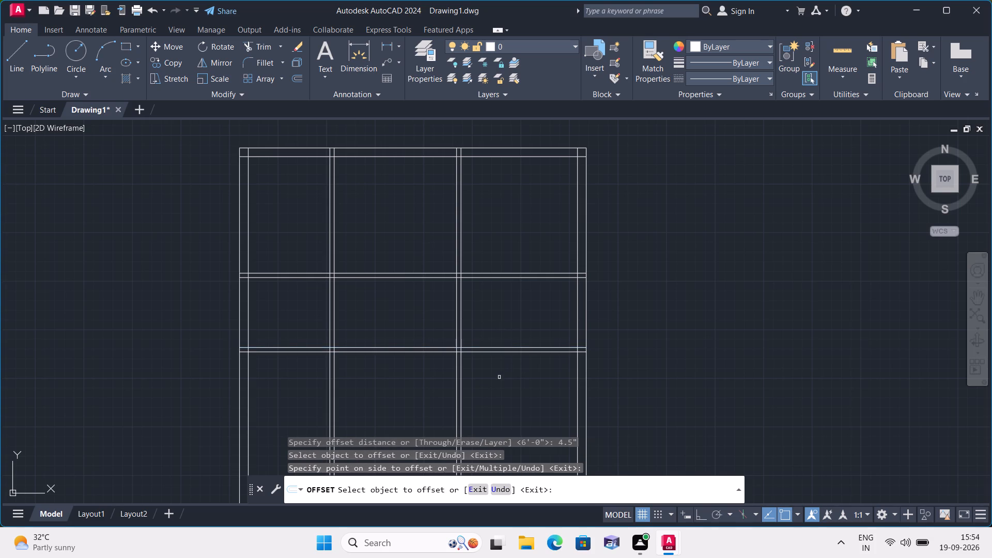
middle_drag(498, 377, 532, 314)
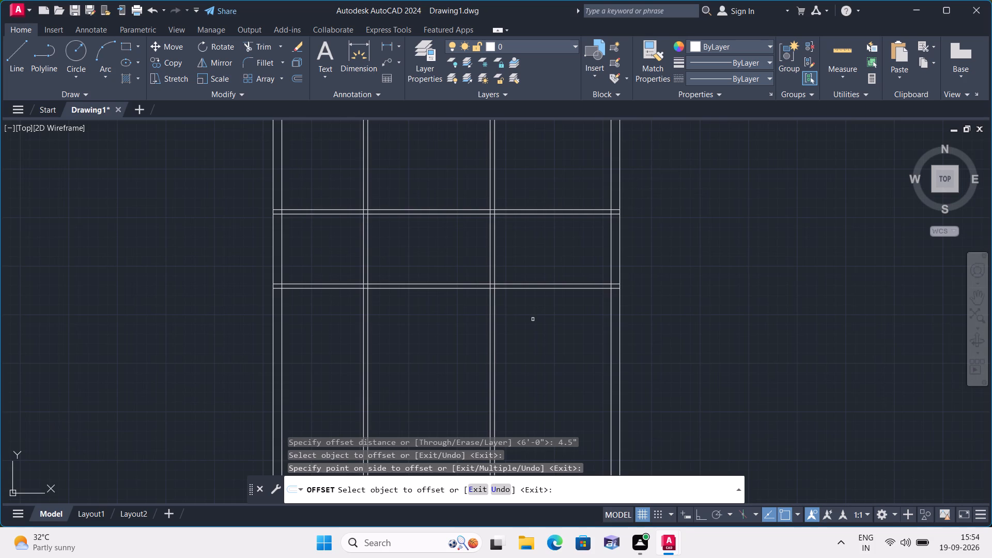
key(space)
Offset the second horizontal partition's lower line 11'6" downward to mark the depth of the bottom rooms.
key(space)
text(11'56)
key(BackSpace)
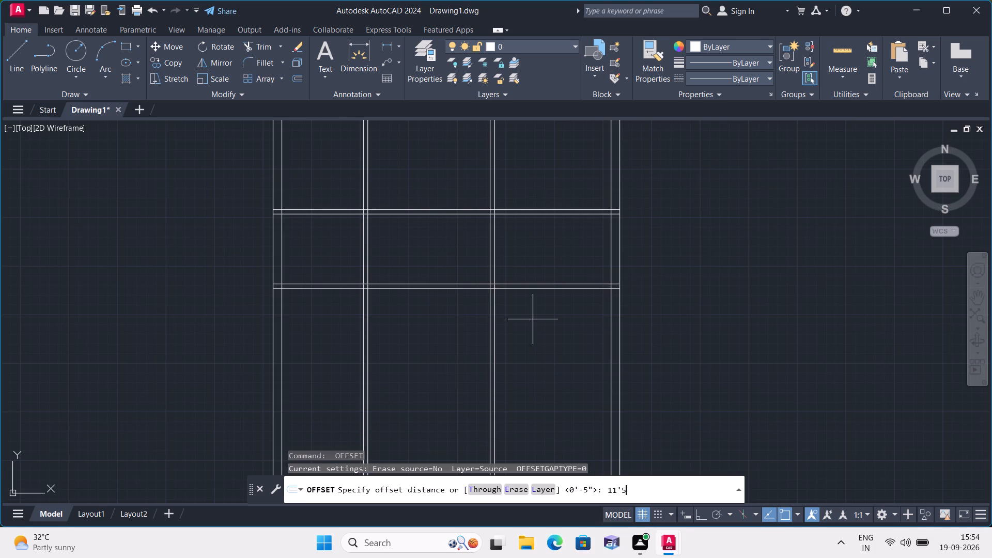
key(BackSpace)
key(6)
key(shift+quotedbl)
key(space)
click(435, 289)
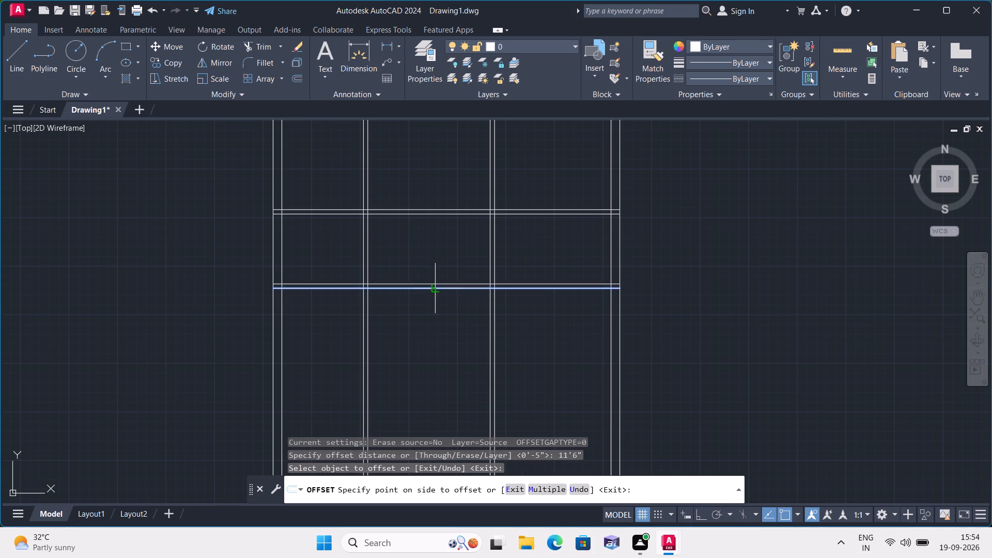
click(433, 352)
middle_drag(433, 352, 443, 328)
scroll(433, 352, down, 1)
key(space)
Offset the new bottom line 9" downward to form the bottom exterior wall.
key(space)
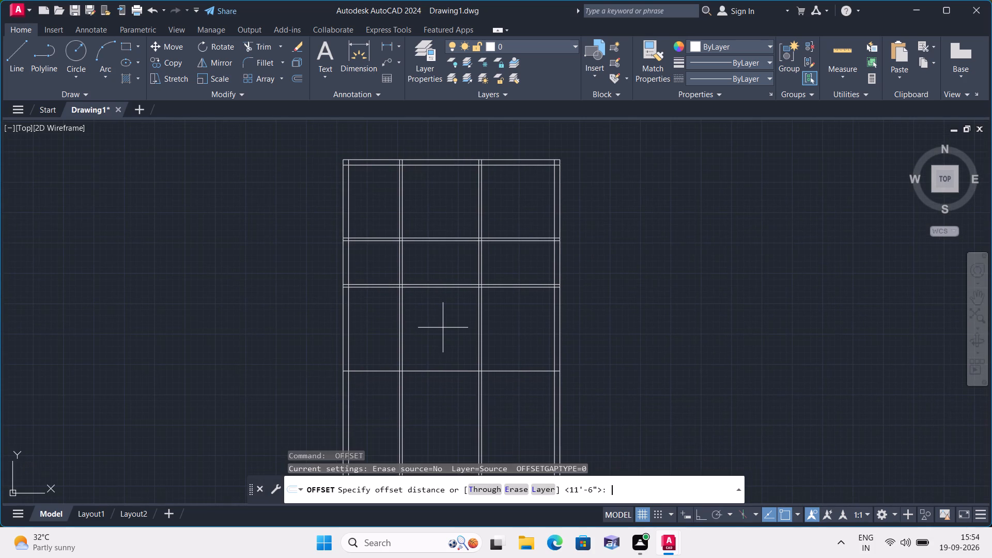
text(9)
key(shift+quotedbl)
key(space)
click(437, 370)
click(426, 406)
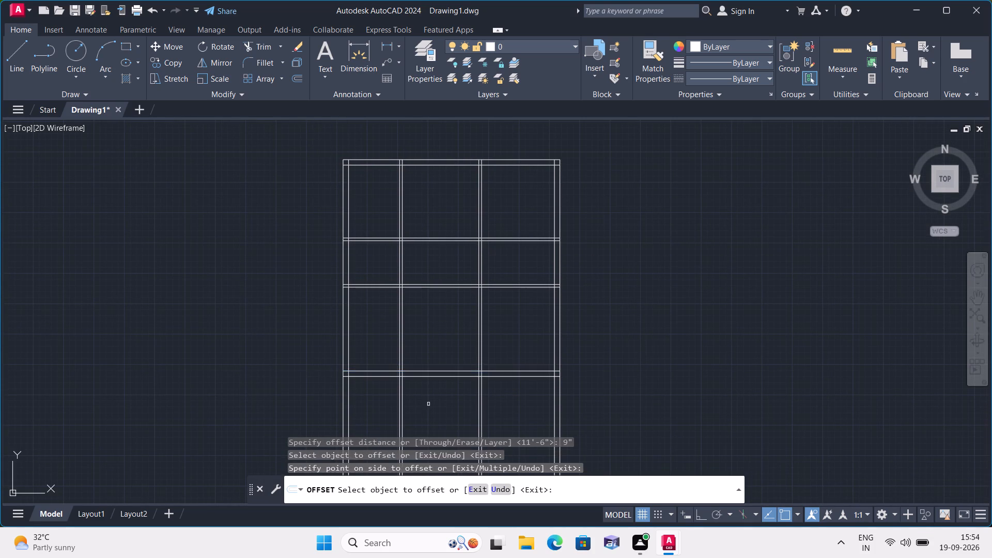
middle_drag(429, 407, 463, 382)
key(Escape)
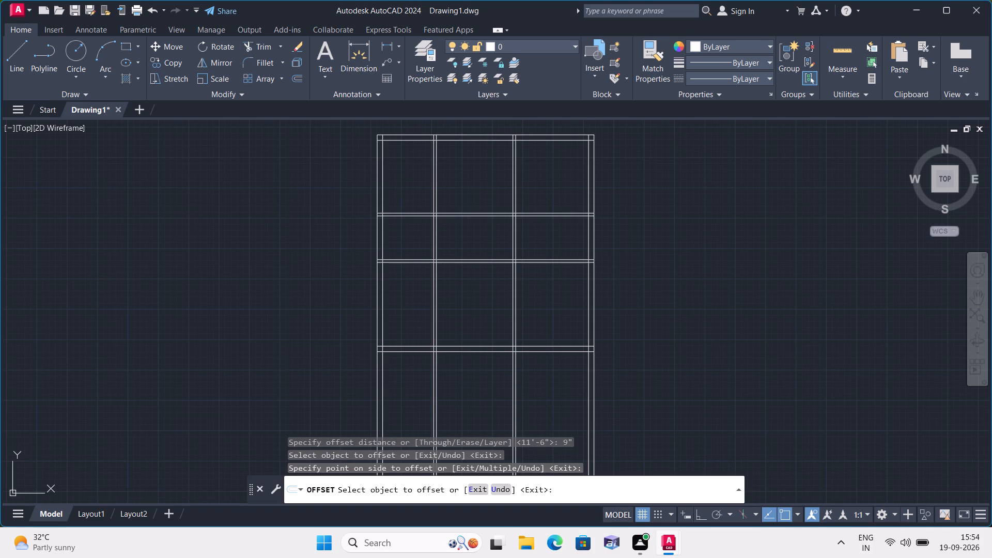
Trim off all vertical wall and partition lines that extend below the bottom exterior wall.
text(trim)
key(space)
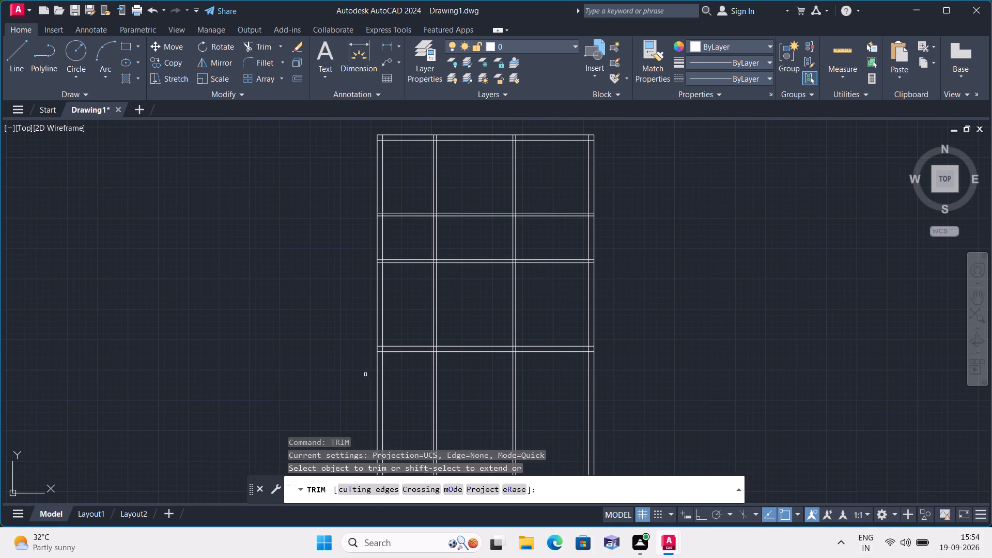
drag(354, 377, 380, 379)
drag(315, 372, 589, 392)
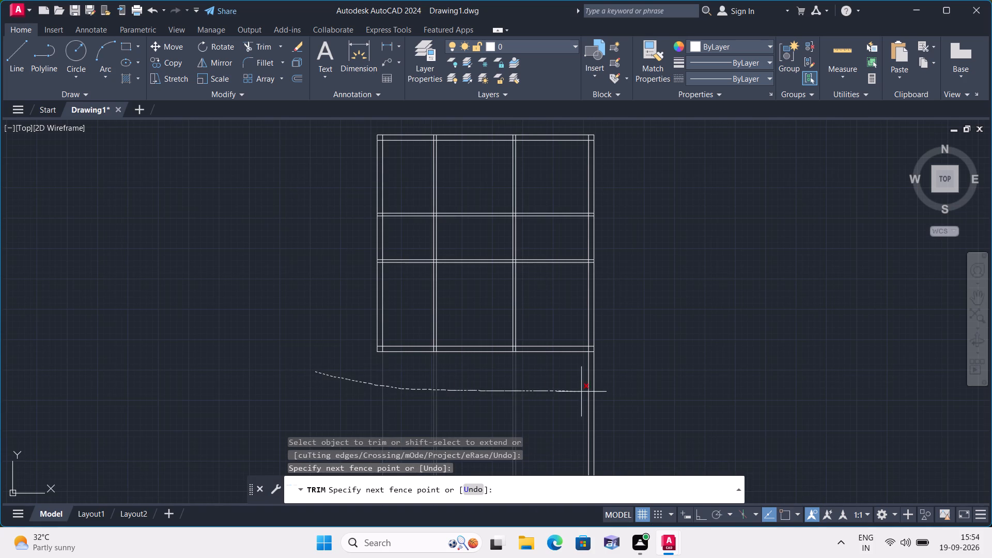
drag(589, 392, 608, 392)
key(Escape)
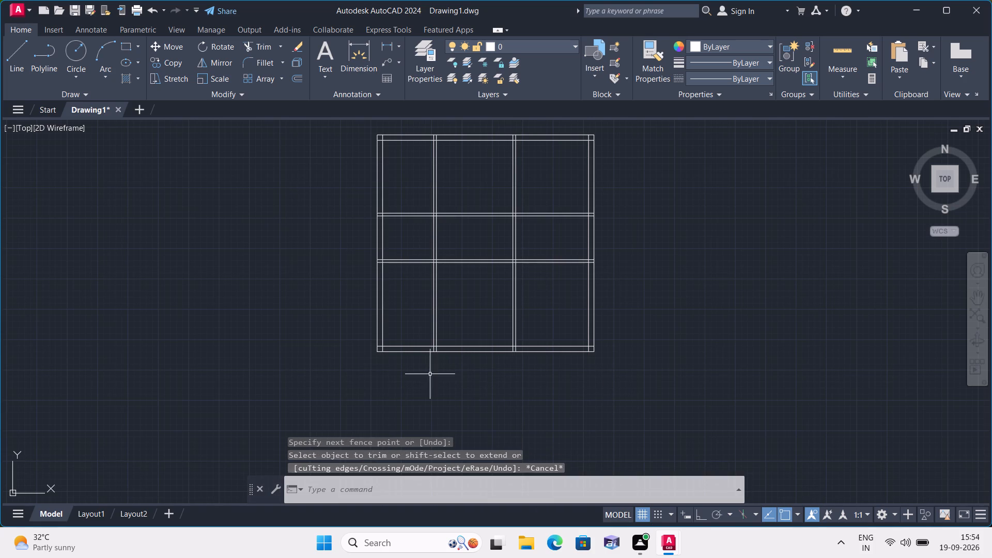
Trim away the first horizontal partition's lines between the second vertical partition and the right exterior wall.
middle_drag(428, 373, 446, 405)
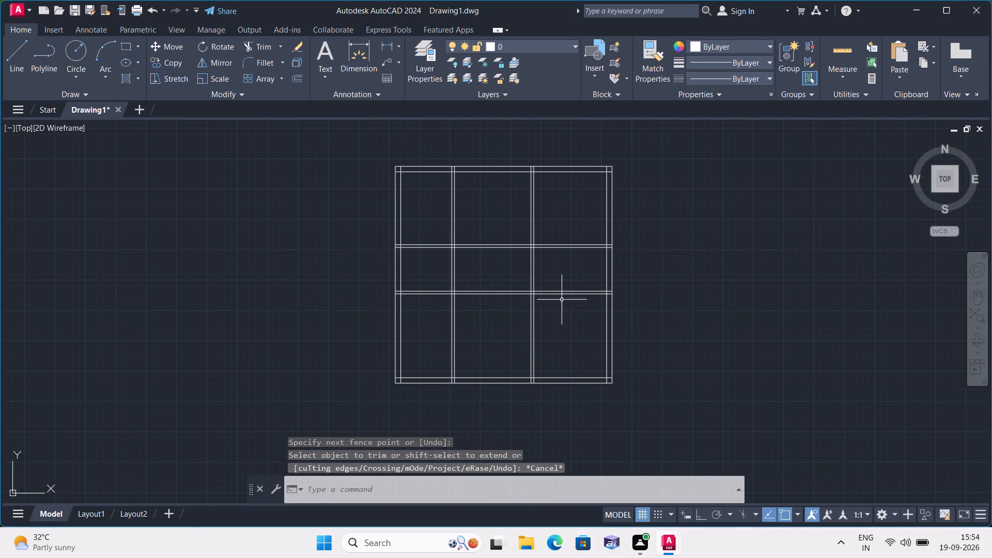
scroll(554, 293, up, 1)
key(space)
scroll(554, 244, down, 2)
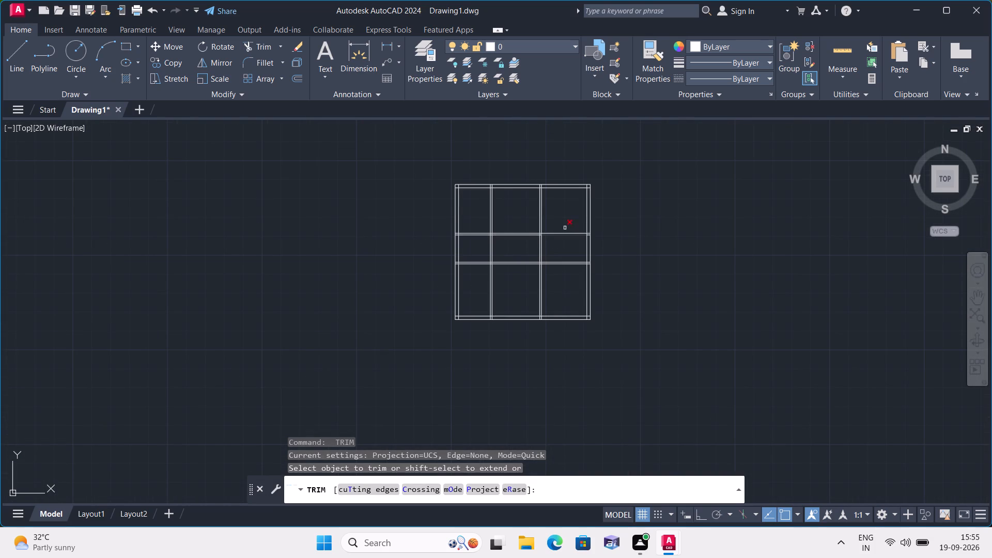
click(564, 224)
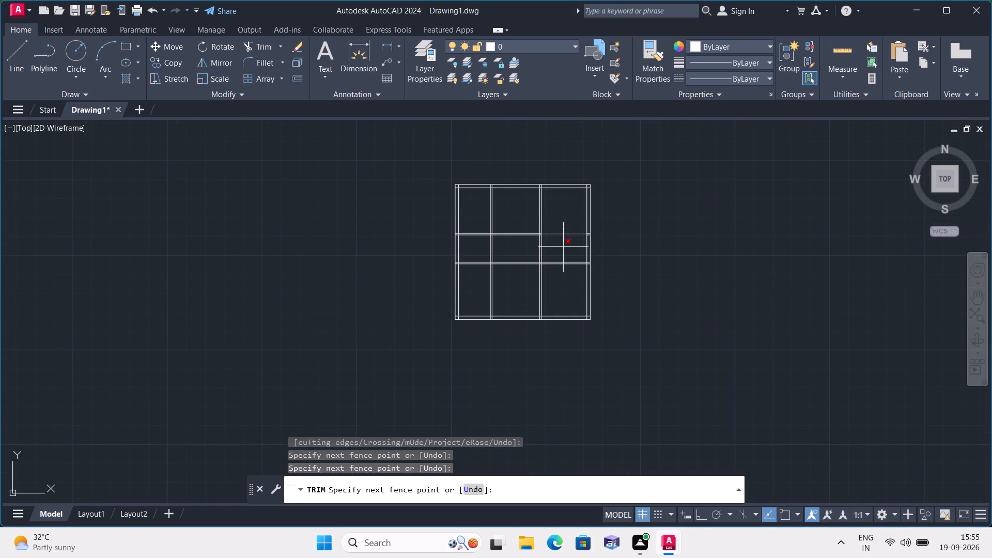
click(563, 247)
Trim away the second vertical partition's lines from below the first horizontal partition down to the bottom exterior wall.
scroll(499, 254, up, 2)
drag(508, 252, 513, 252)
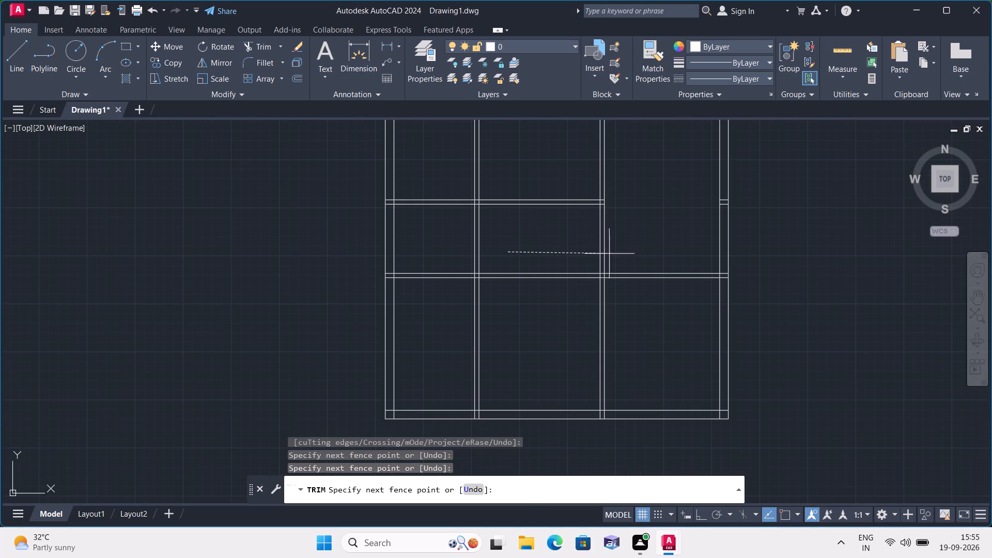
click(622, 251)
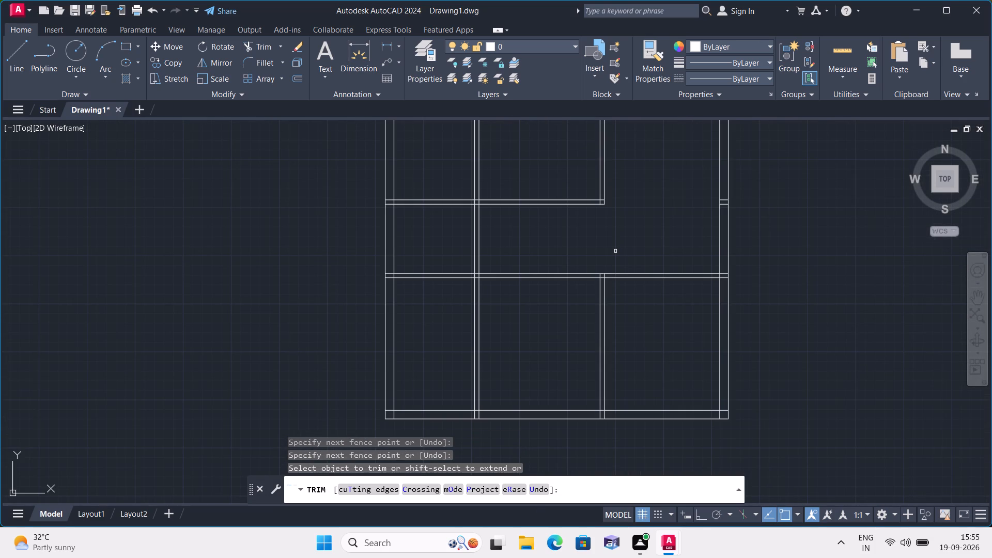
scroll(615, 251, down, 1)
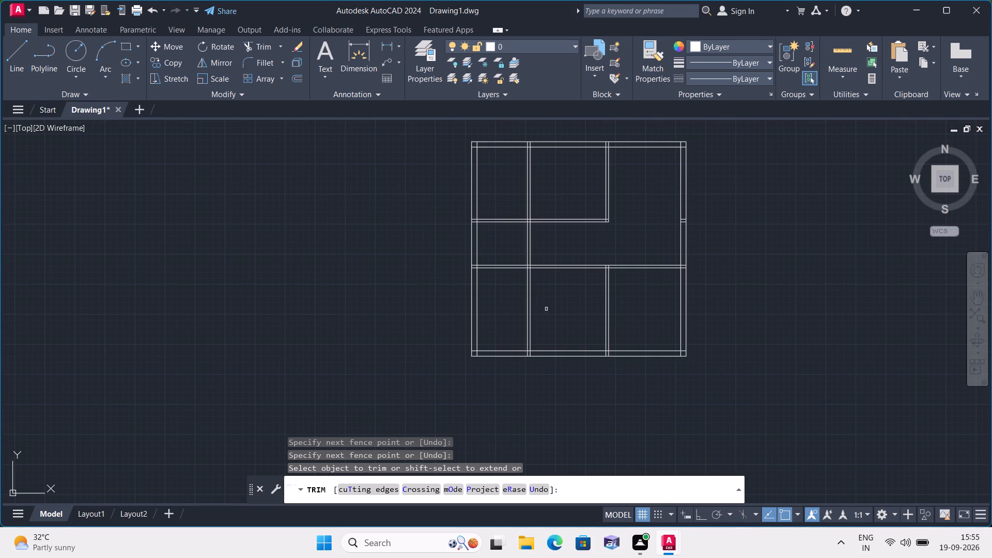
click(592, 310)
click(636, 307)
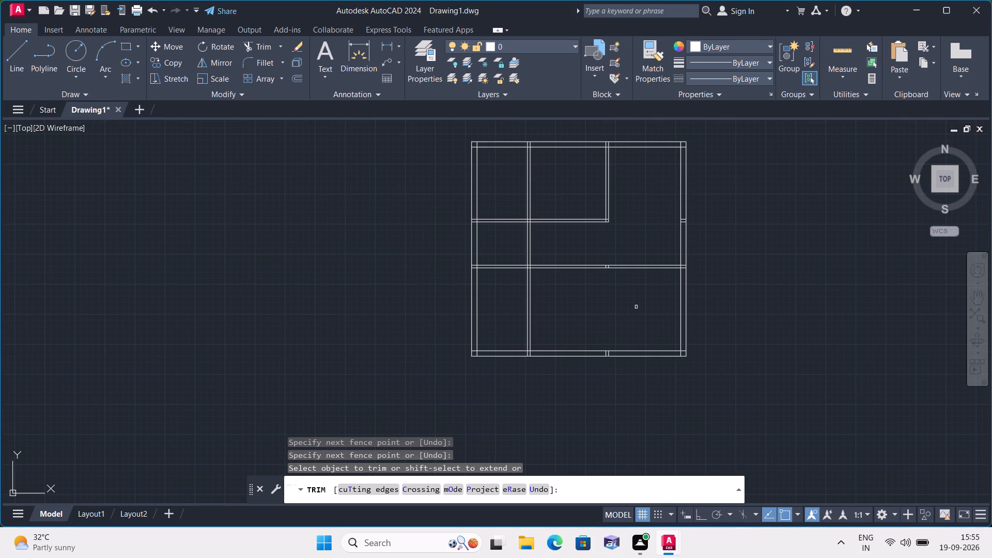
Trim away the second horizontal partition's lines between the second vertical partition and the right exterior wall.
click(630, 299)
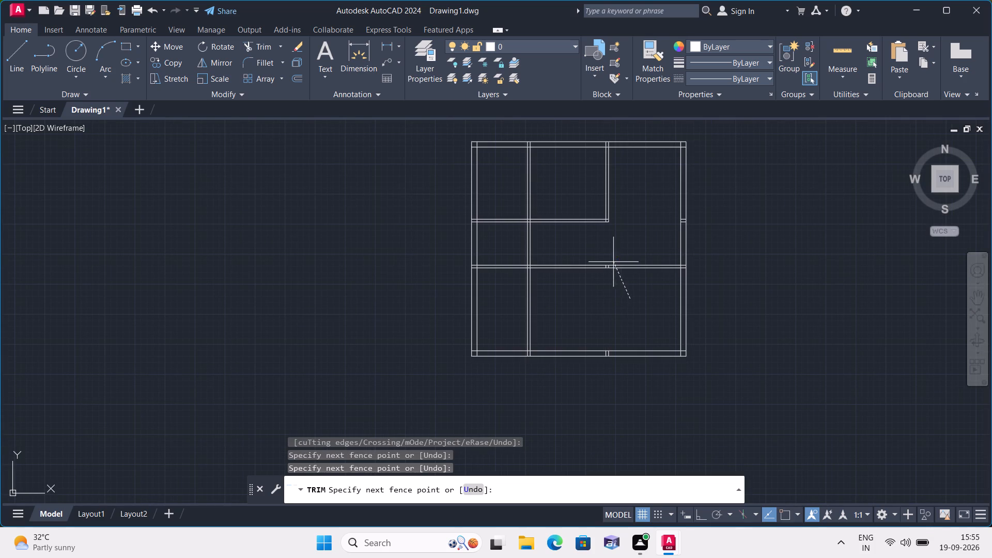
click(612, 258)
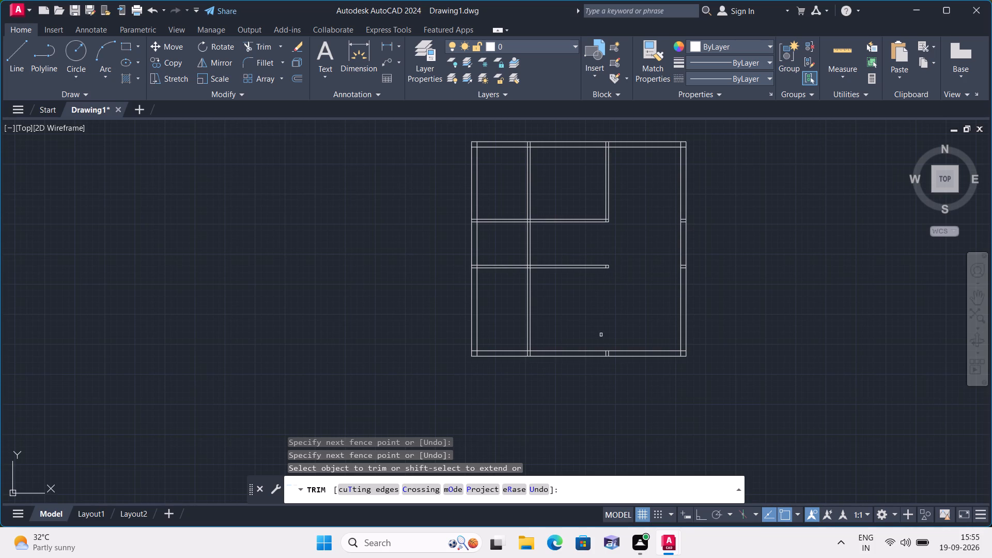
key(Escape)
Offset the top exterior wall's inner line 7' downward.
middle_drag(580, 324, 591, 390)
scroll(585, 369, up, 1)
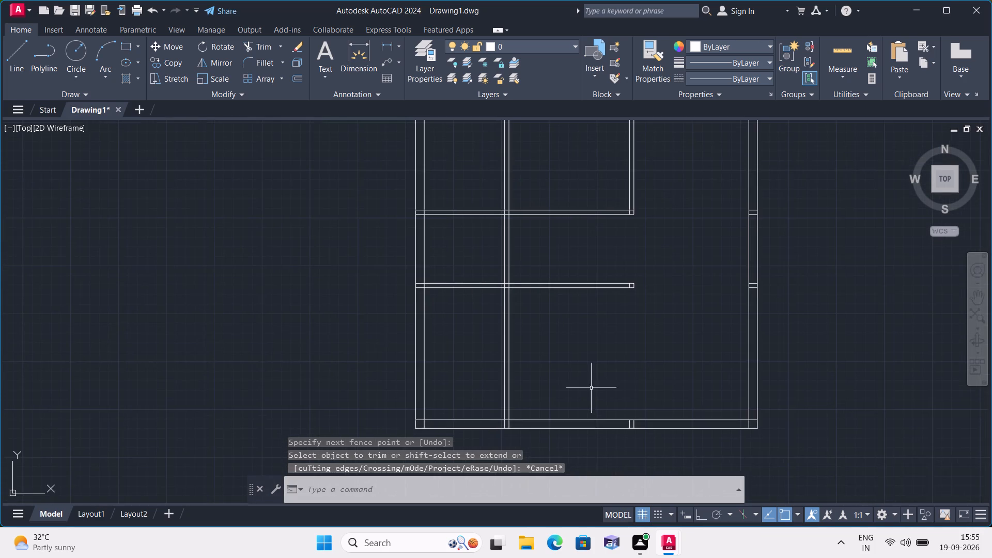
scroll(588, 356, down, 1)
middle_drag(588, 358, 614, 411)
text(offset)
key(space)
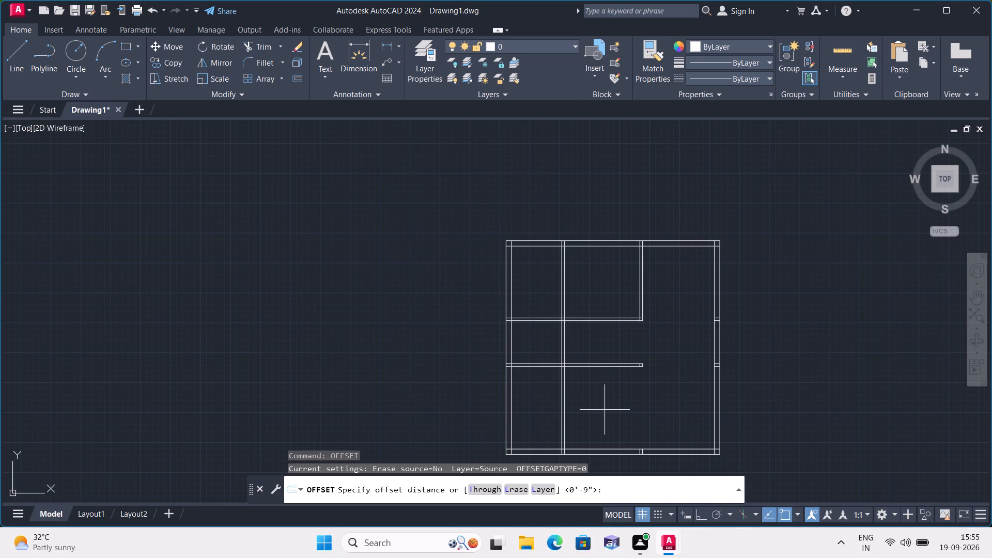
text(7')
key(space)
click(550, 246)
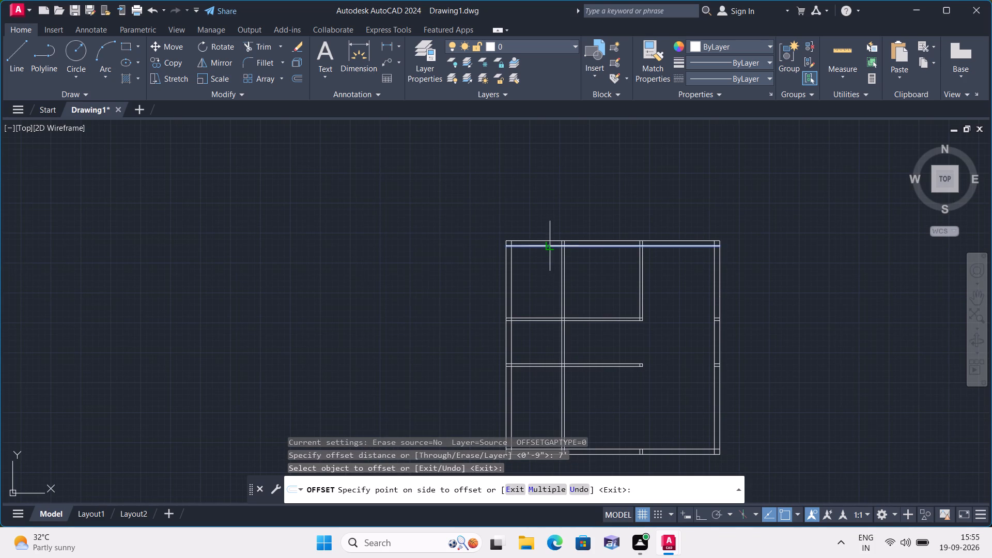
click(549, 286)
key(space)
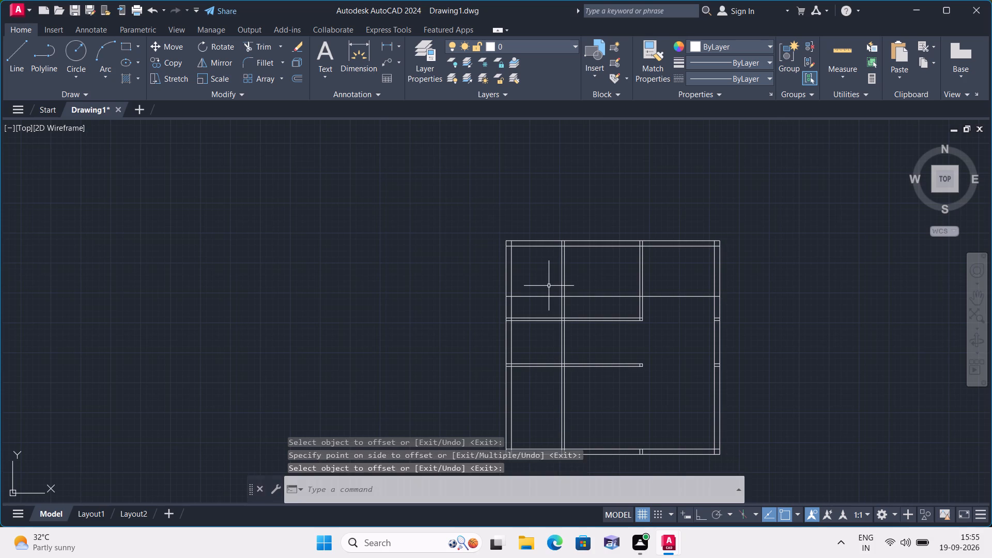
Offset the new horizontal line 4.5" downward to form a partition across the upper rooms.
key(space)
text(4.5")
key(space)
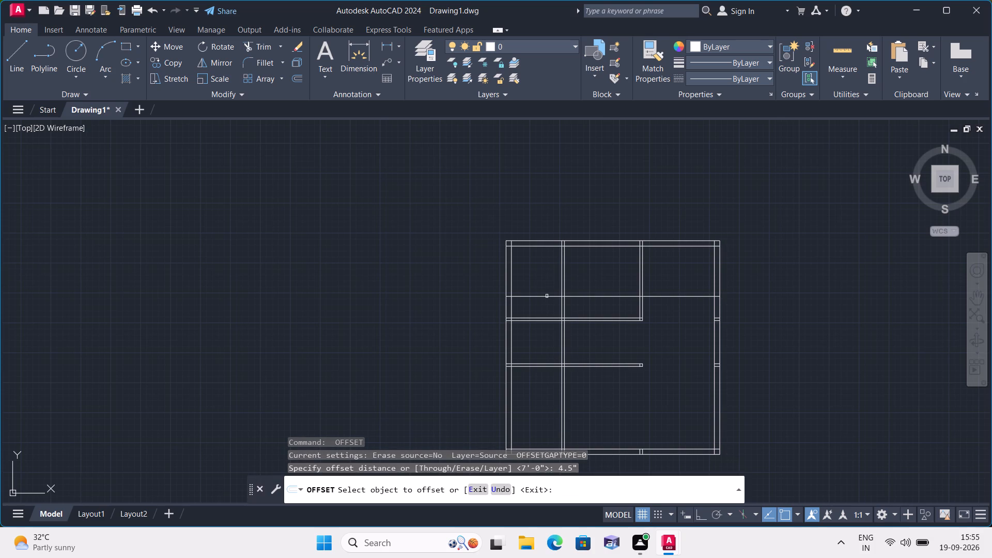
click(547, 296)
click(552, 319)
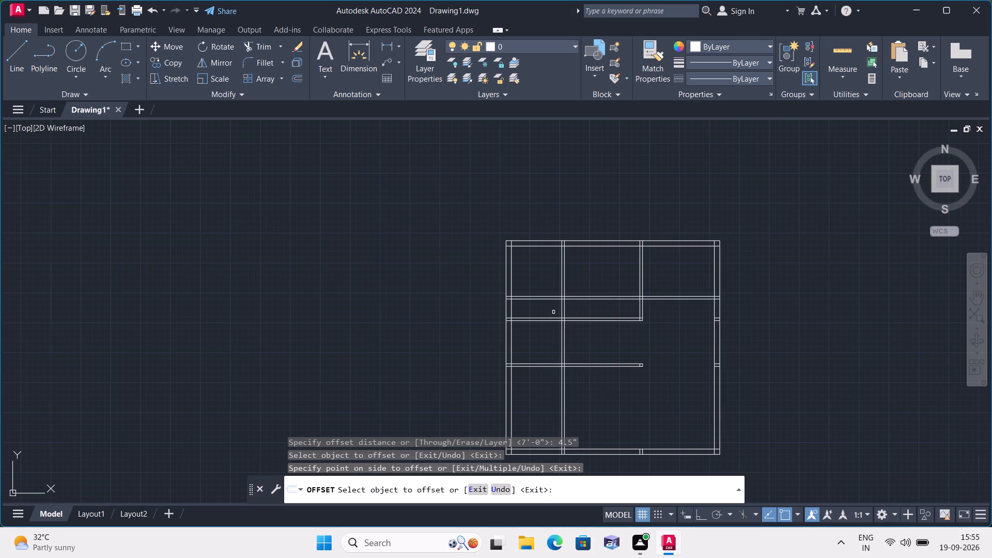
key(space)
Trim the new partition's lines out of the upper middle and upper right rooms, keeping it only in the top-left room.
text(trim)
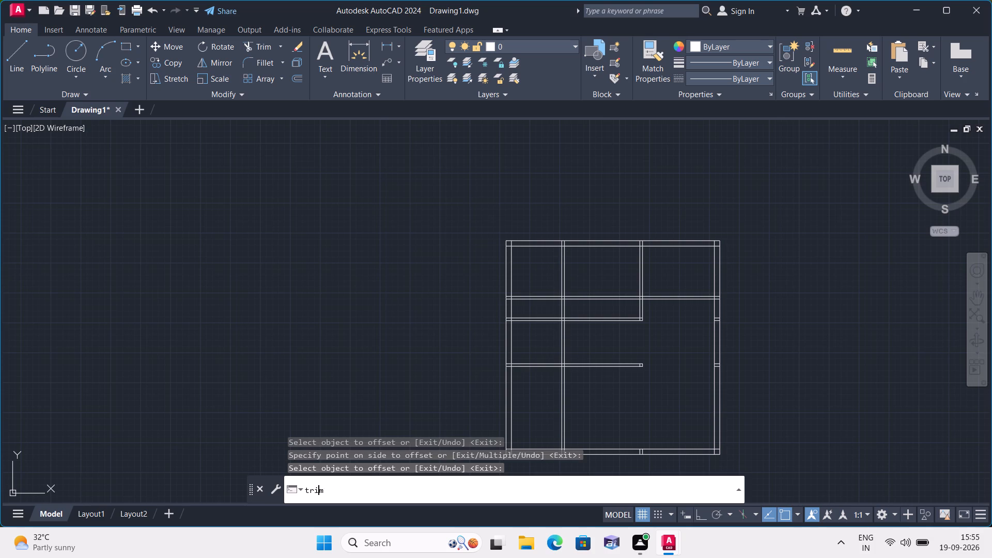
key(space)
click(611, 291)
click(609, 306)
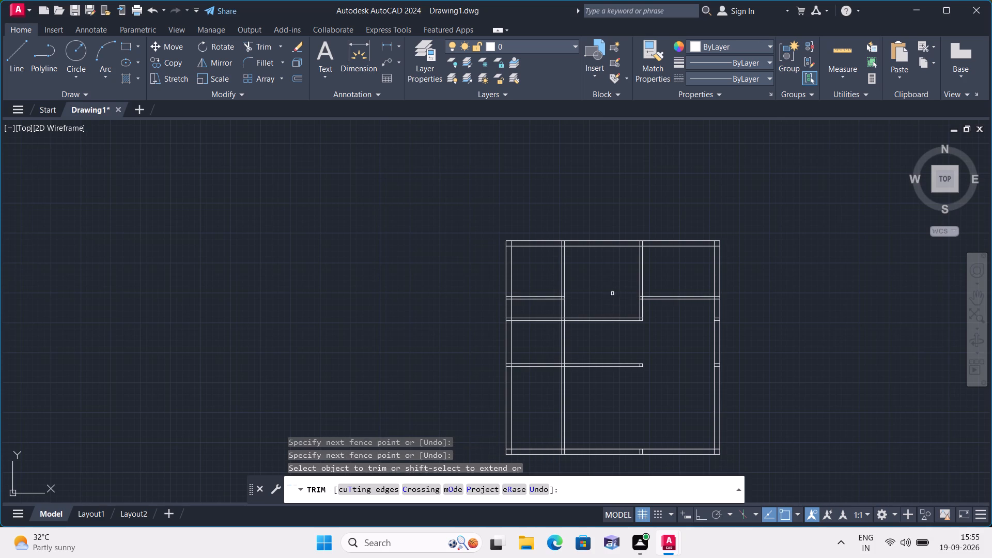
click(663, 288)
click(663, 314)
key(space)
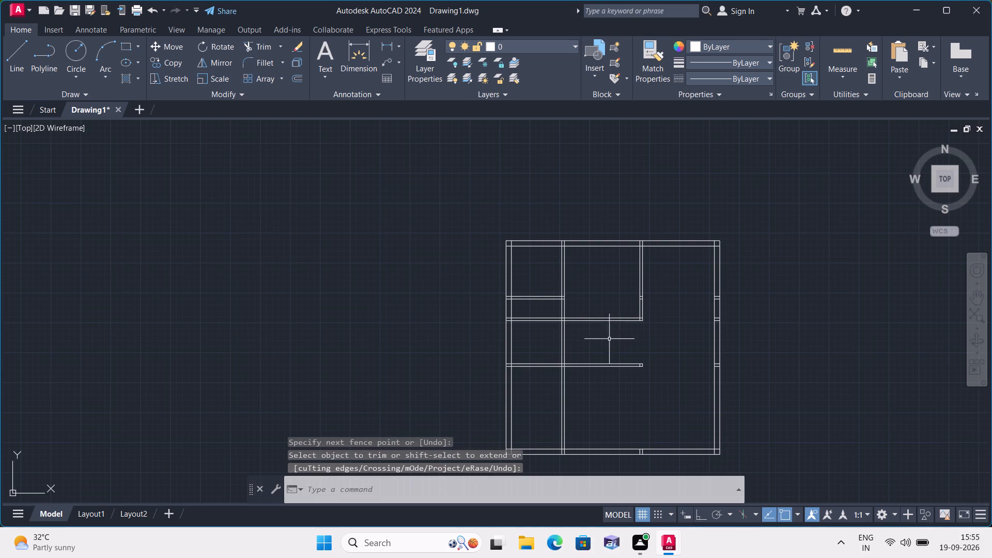
Measure the top-left room's depth from the top wall's inner line to the new partition with a linear dimension.
scroll(601, 341, up, 2)
middle_drag(601, 341, 623, 316)
middle_drag(483, 282, 483, 354)
scroll(483, 362, down, 2)
scroll(483, 359, up, 1)
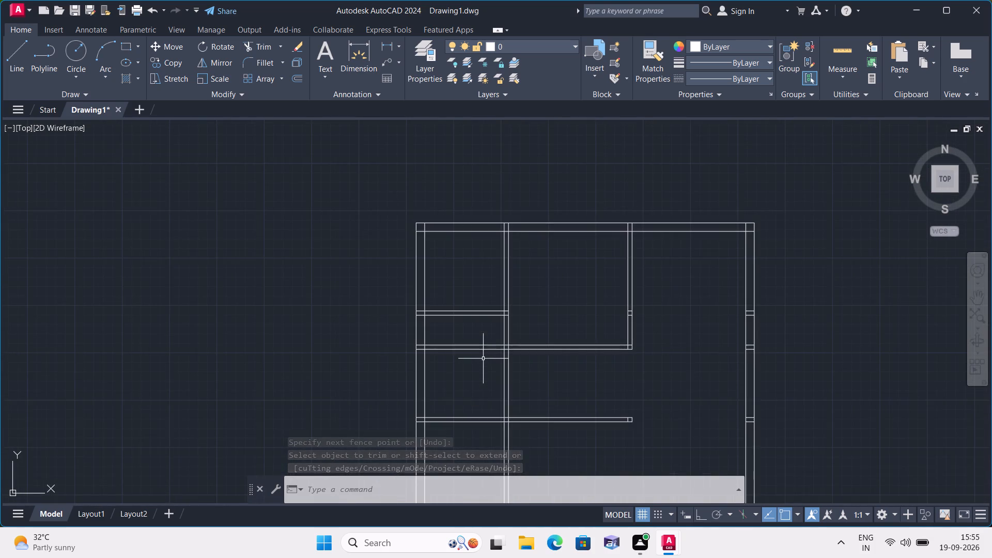
scroll(483, 359, up, 1)
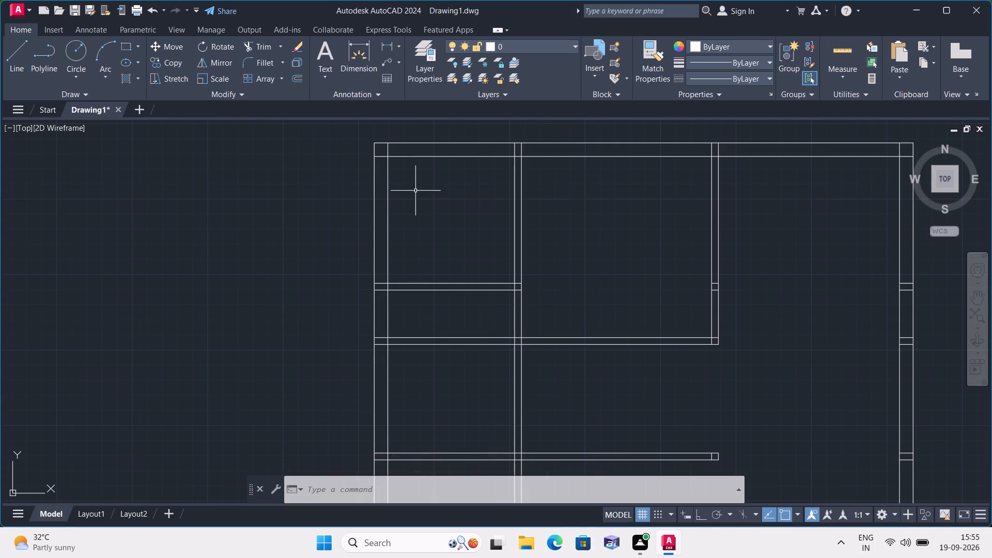
click(398, 46)
click(419, 67)
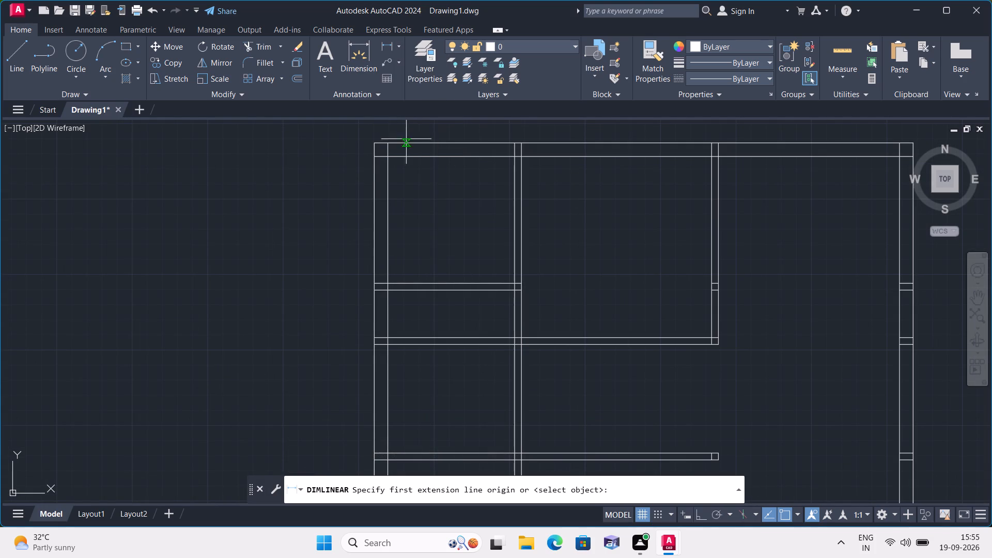
click(443, 155)
click(437, 283)
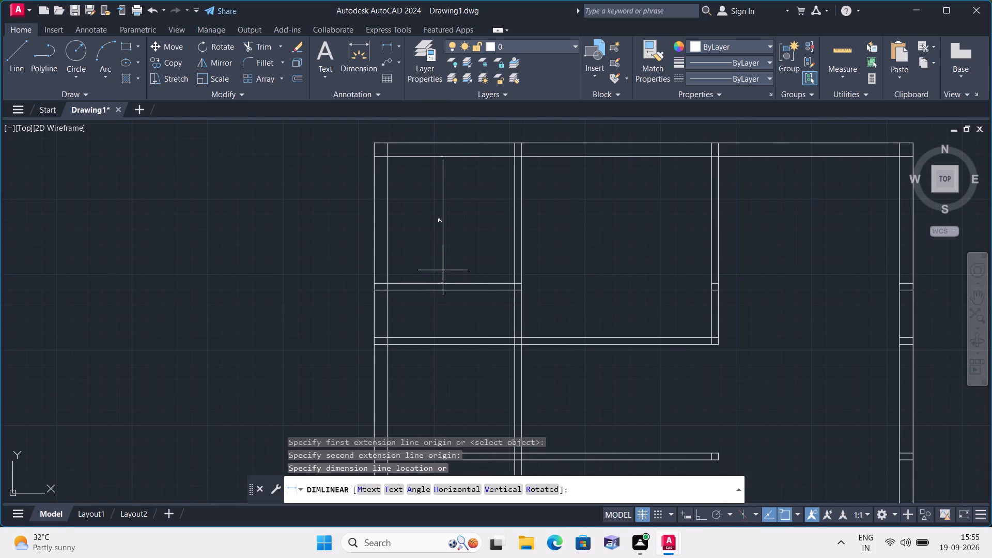
key(Escape)
Erase the entire floor plan, including all wall and partition lines.
scroll(443, 270, down, 3)
click(593, 370)
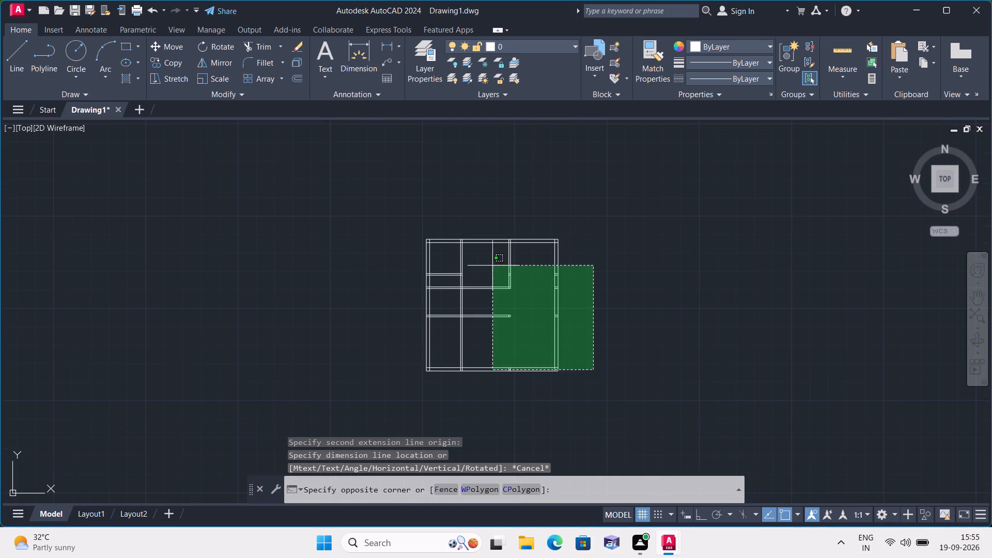
click(442, 218)
key(Delete)
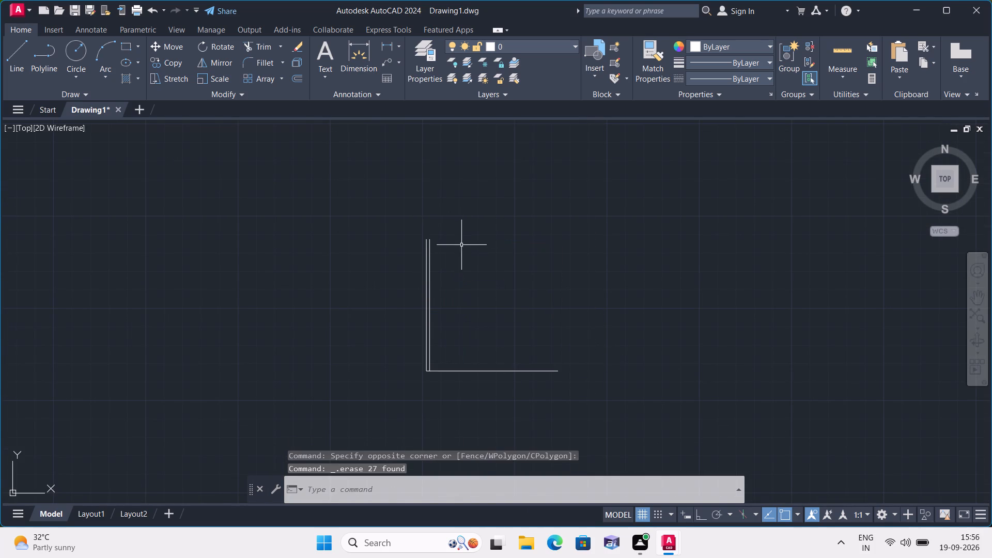
scroll(458, 250, up, 1)
middle_drag(524, 367, 532, 307)
drag(586, 413, 582, 403)
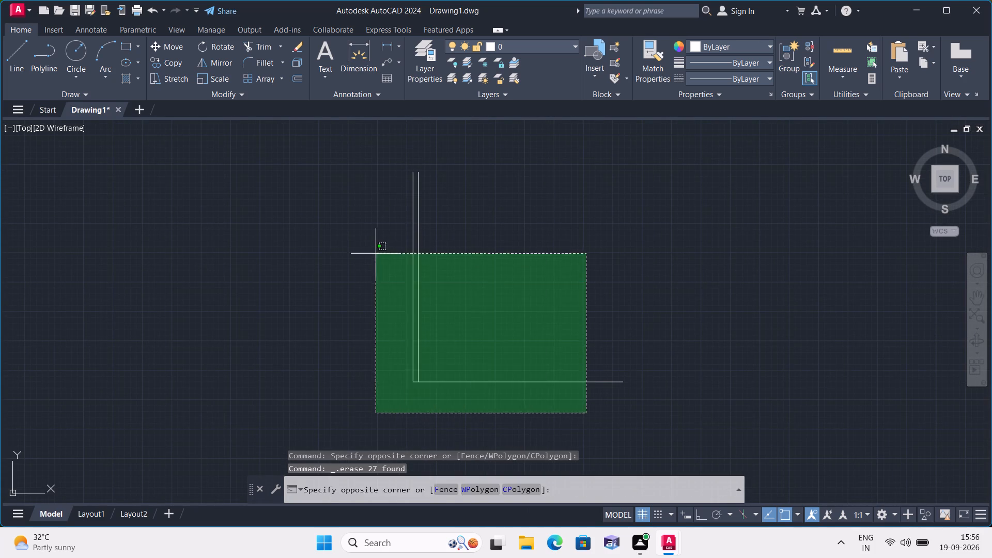
click(359, 251)
key(Delete)
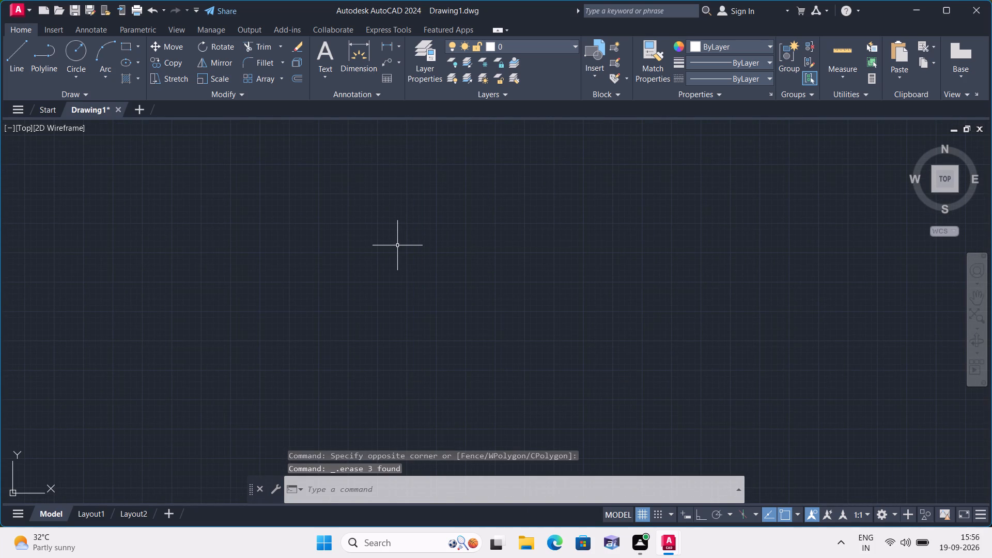
Draw one vertical and one horizontal construction line that cross each other in the empty drawing.
text(xl)
key(space)
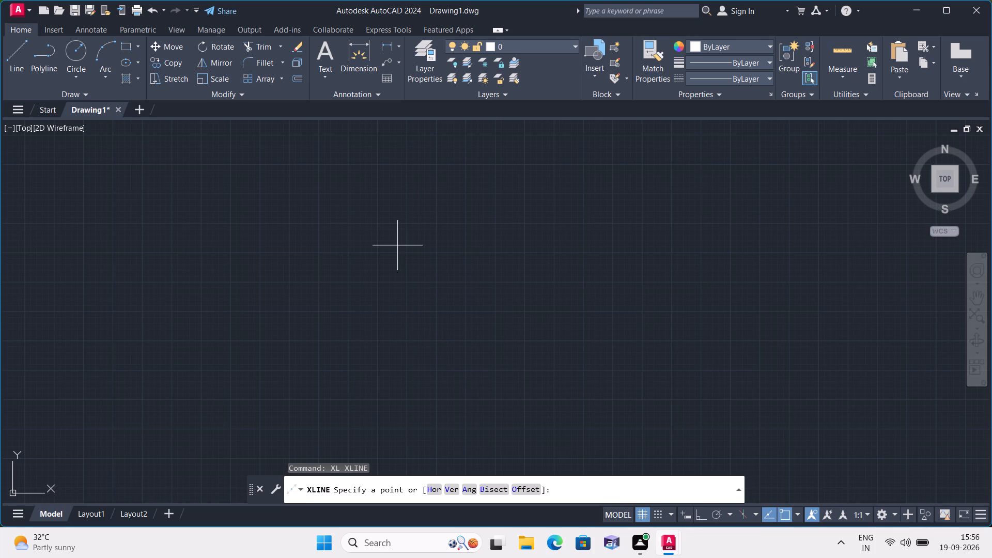
text(v)
key(space)
click(420, 283)
key(Escape)
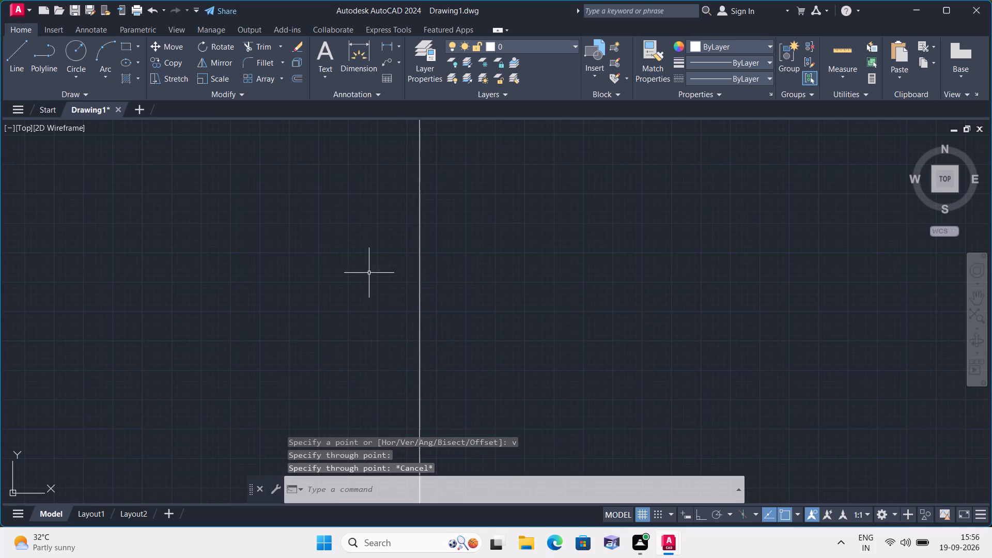
key(space)
text(h)
key(space)
click(386, 277)
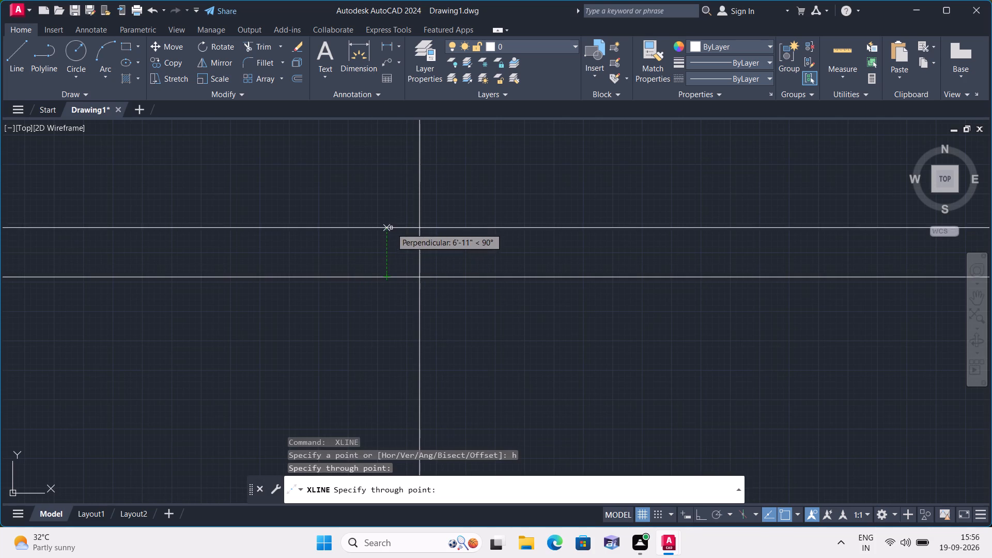
key(Escape)
Trim the construction lines above and to the left of their intersection to form the plan's top-left outer corner.
text(trim)
key(space)
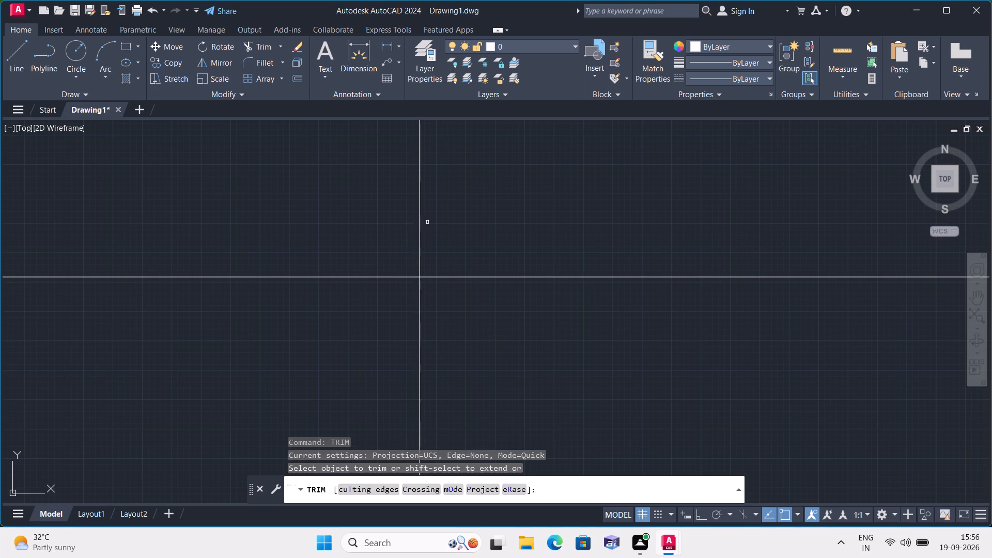
click(437, 221)
click(305, 315)
key(space)
Offset the top and left outer lines 9" inward to form the exterior walls.
text(offset)
key(space)
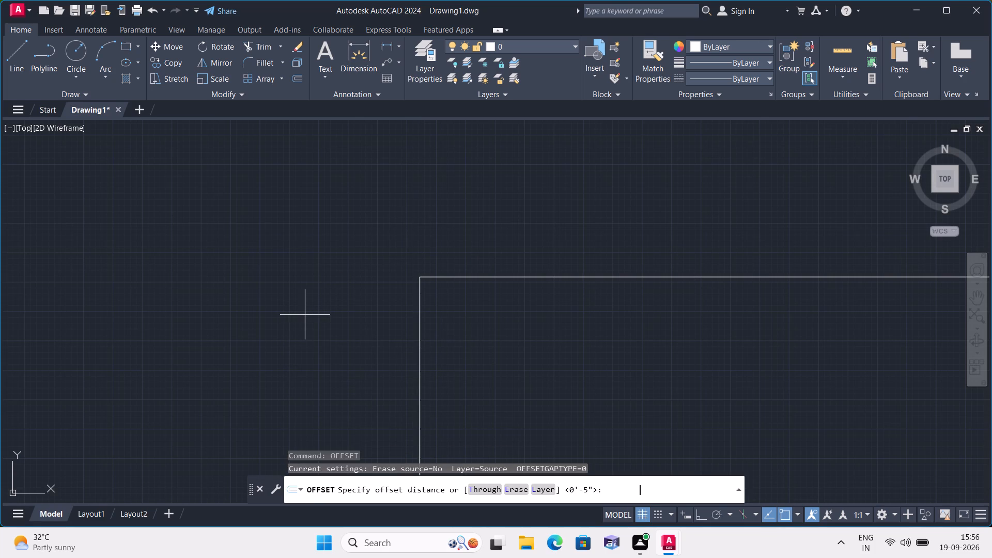
text(9")
key(space)
scroll(485, 331, up, 1)
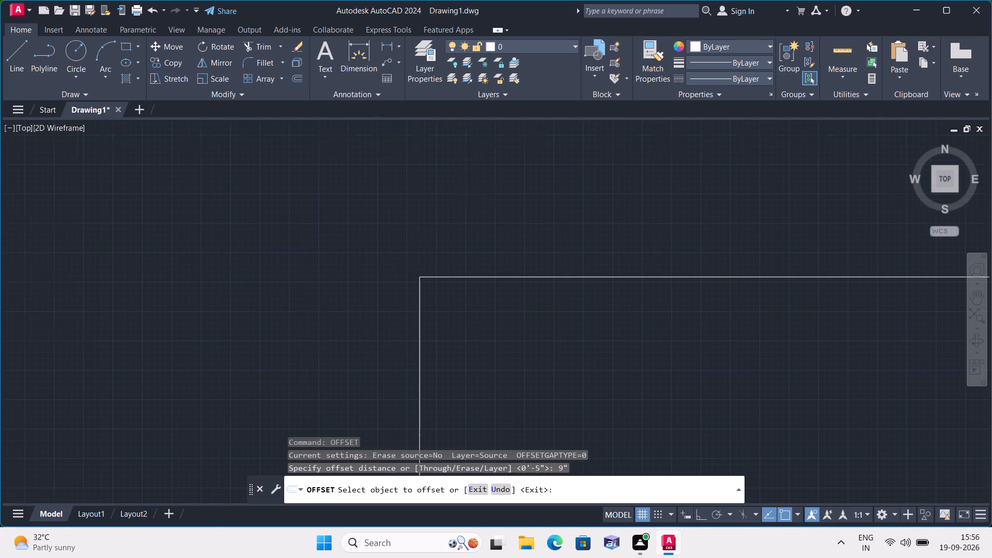
scroll(485, 331, up, 2)
scroll(441, 241, down, 4)
click(448, 223)
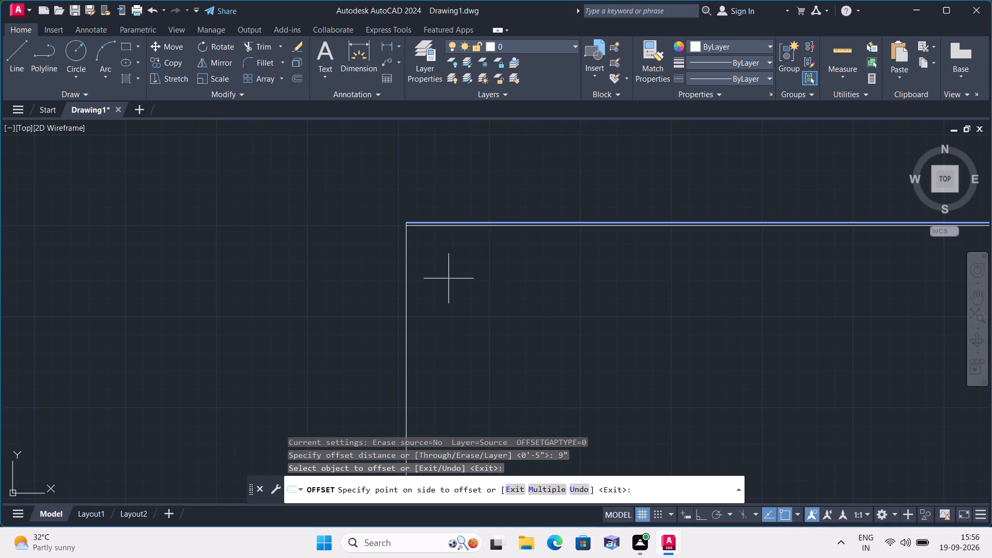
click(449, 278)
click(406, 238)
click(429, 252)
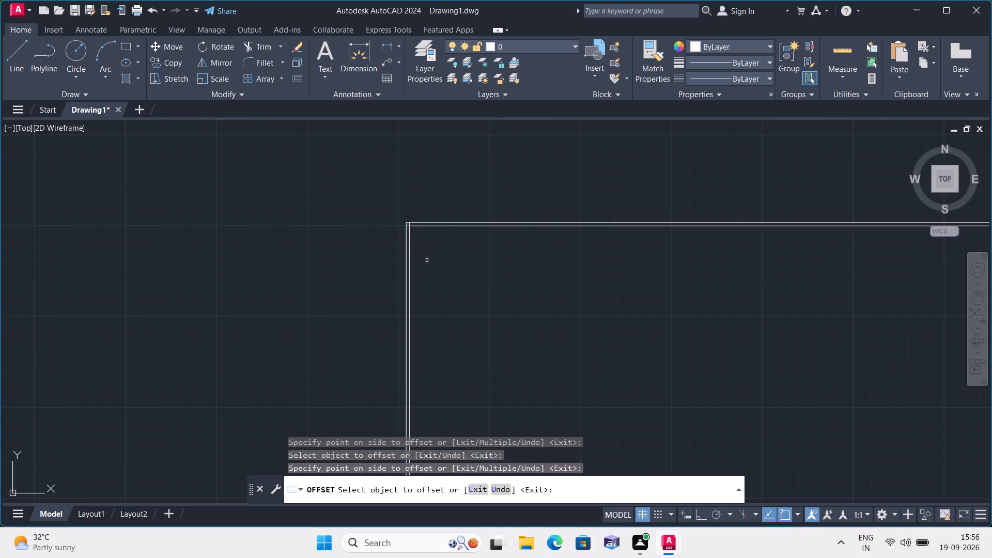
scroll(428, 262, up, 2)
middle_drag(426, 276, 422, 301)
key(space)
Offset the left wall's inner line 4' to the right, and that line another 4.5", forming a vertical partition.
key(space)
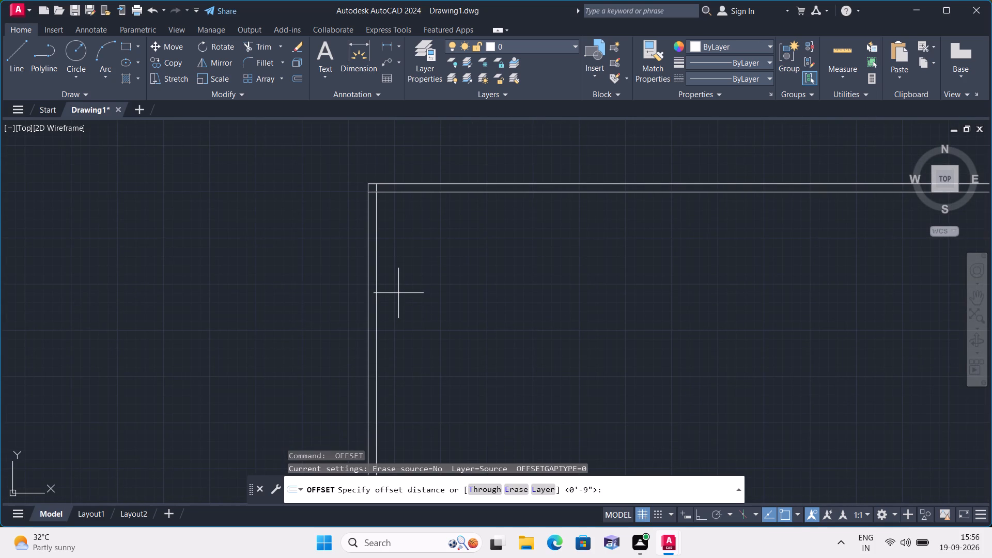
key(4)
key(apostrophe)
scroll(396, 286, right, 2)
key(space)
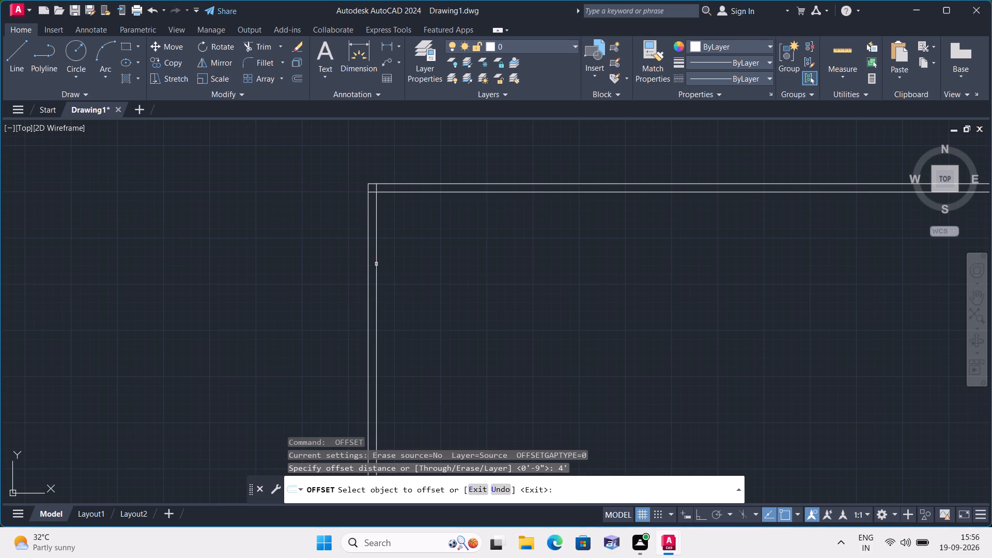
click(377, 265)
click(476, 276)
key(space)
key(space)
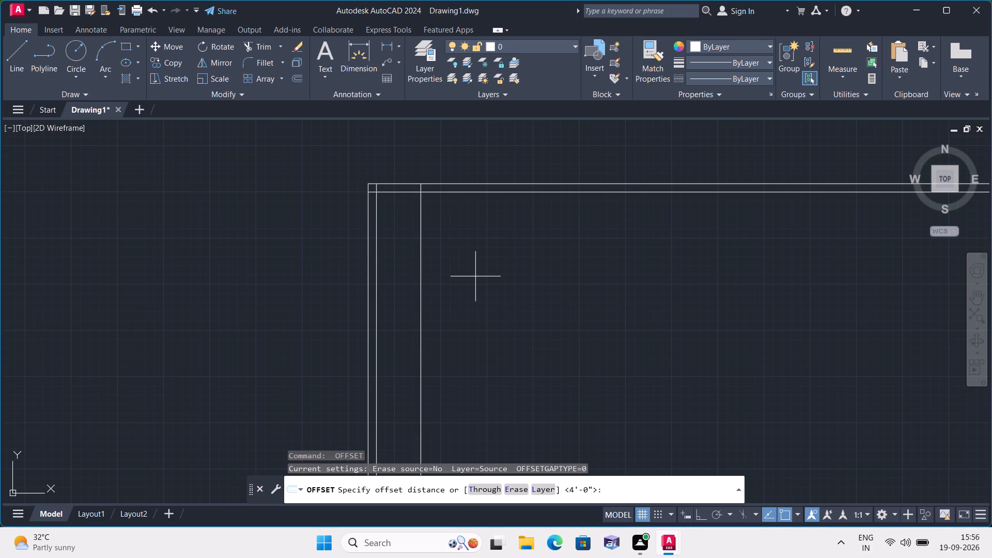
text(4.5")
key(space)
click(421, 283)
click(458, 285)
key(space)
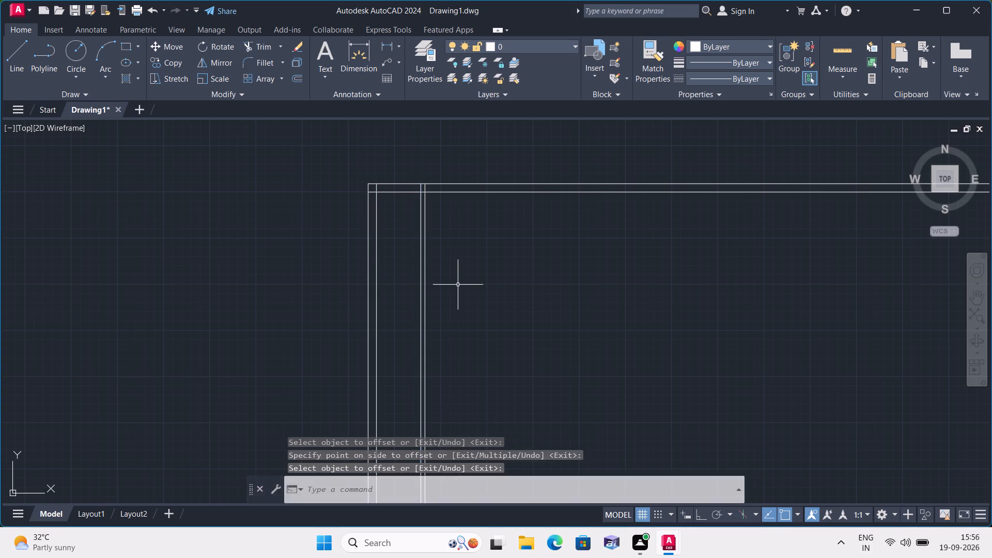
Offset the partition's right line 10'6" to the right, and the resulting line another 4.5", forming a second vertical partition.
key(space)
text(10'6")
key(space)
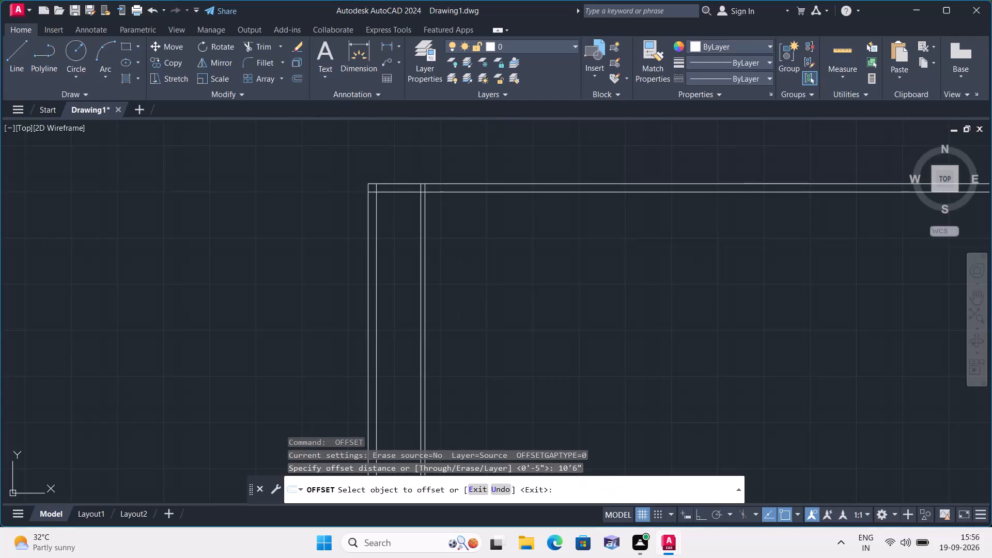
click(425, 262)
click(454, 267)
key(space)
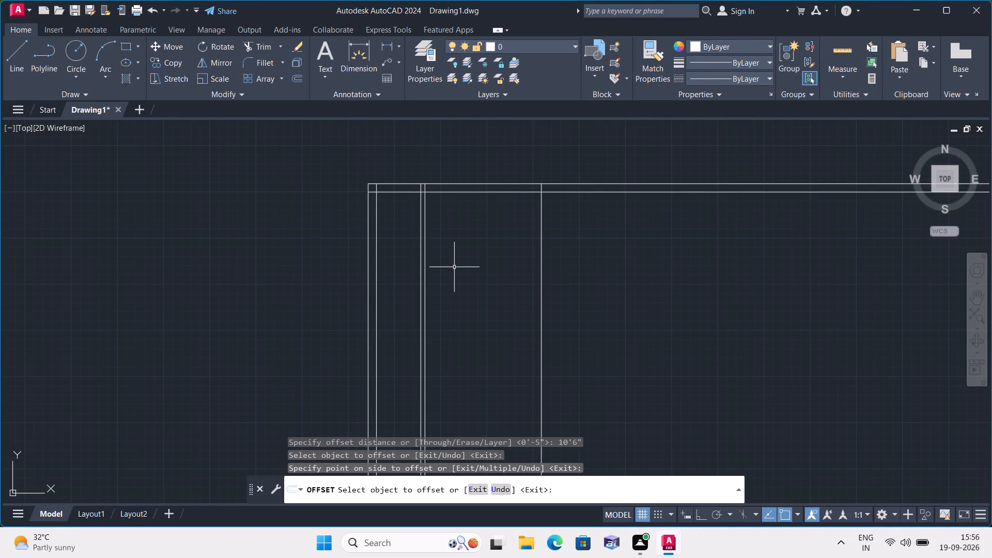
key(space)
text(4)
key(period)
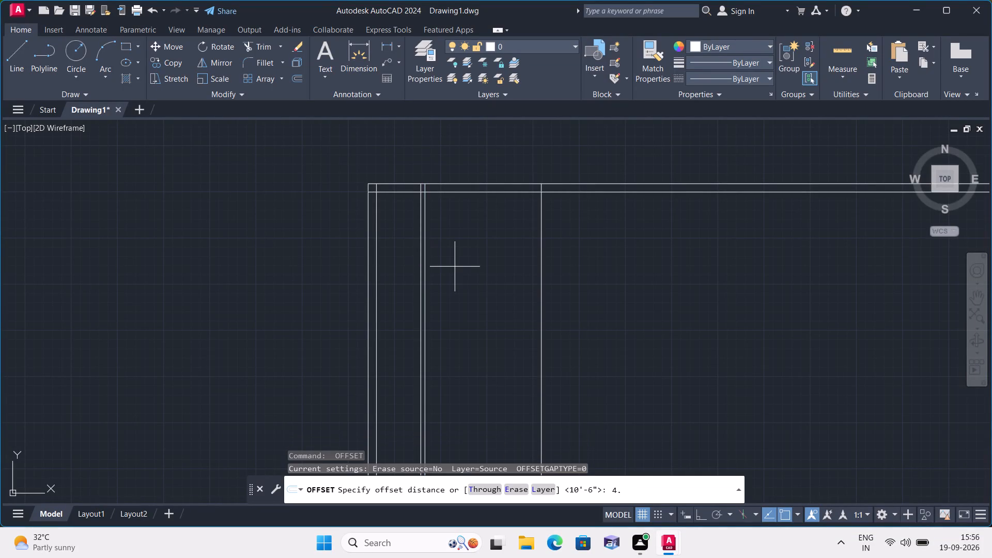
text(5")
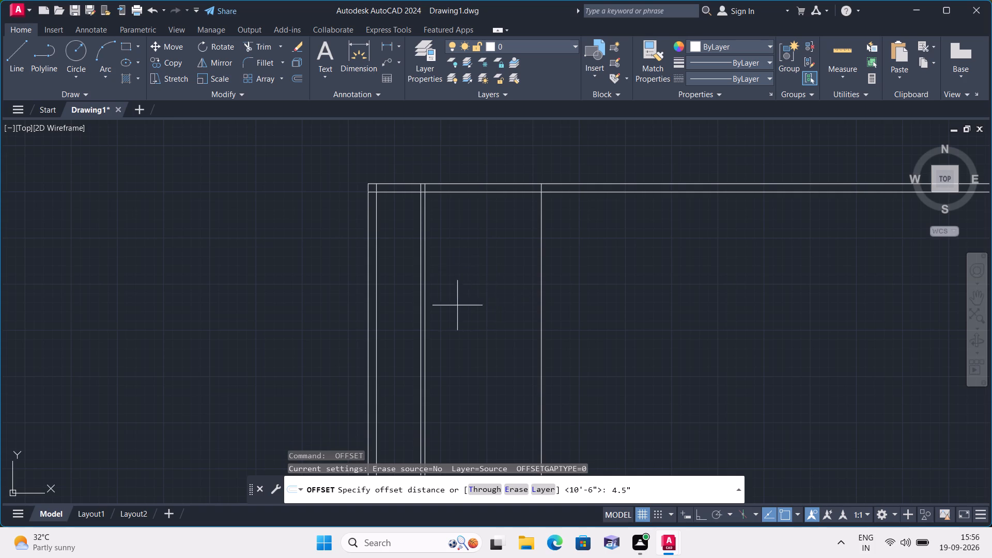
key(space)
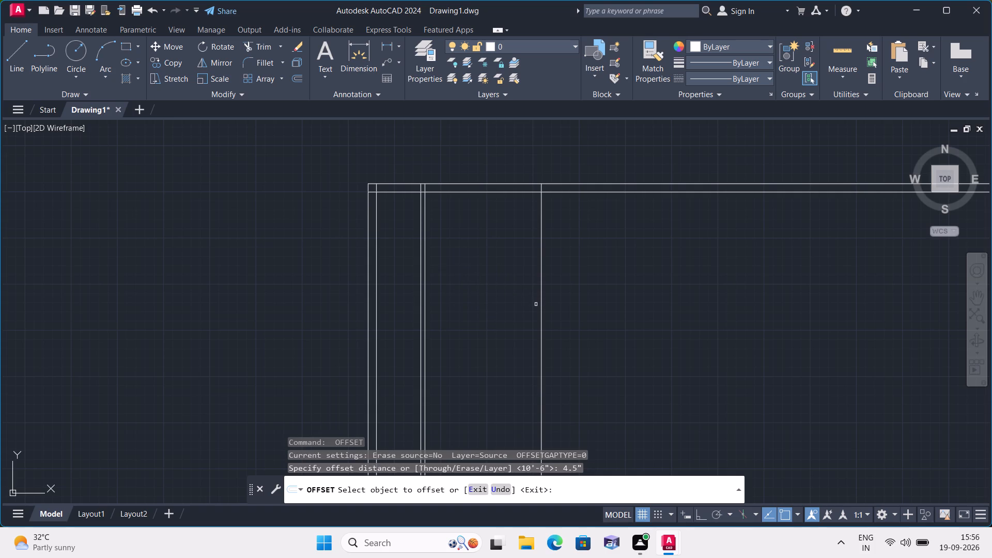
click(539, 305)
click(540, 307)
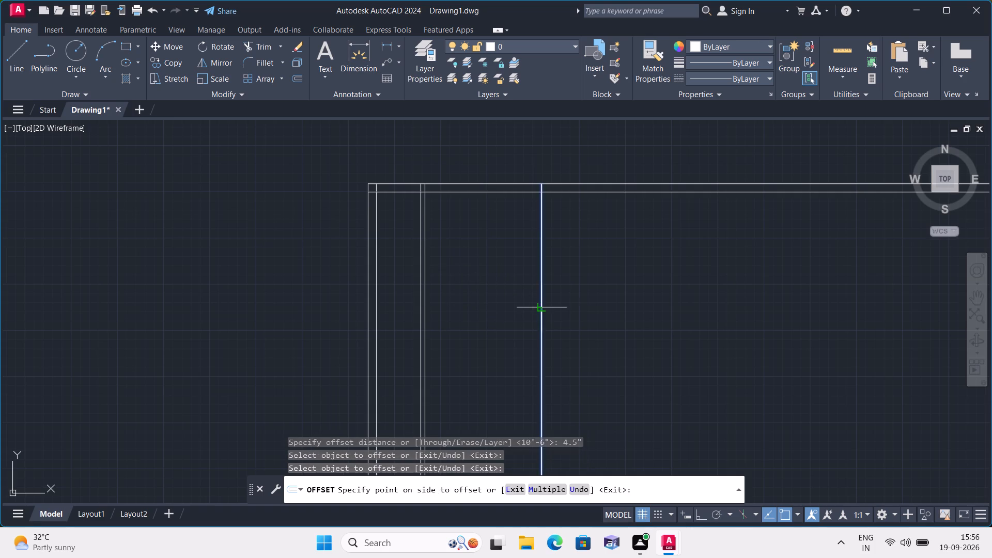
click(556, 305)
middle_drag(535, 312, 450, 285)
scroll(444, 283, down, 1)
middle_drag(424, 280, 358, 231)
key(space)
Offset the second partition's right line 10' to the right, and that line another 9", forming the right exterior wall.
key(space)
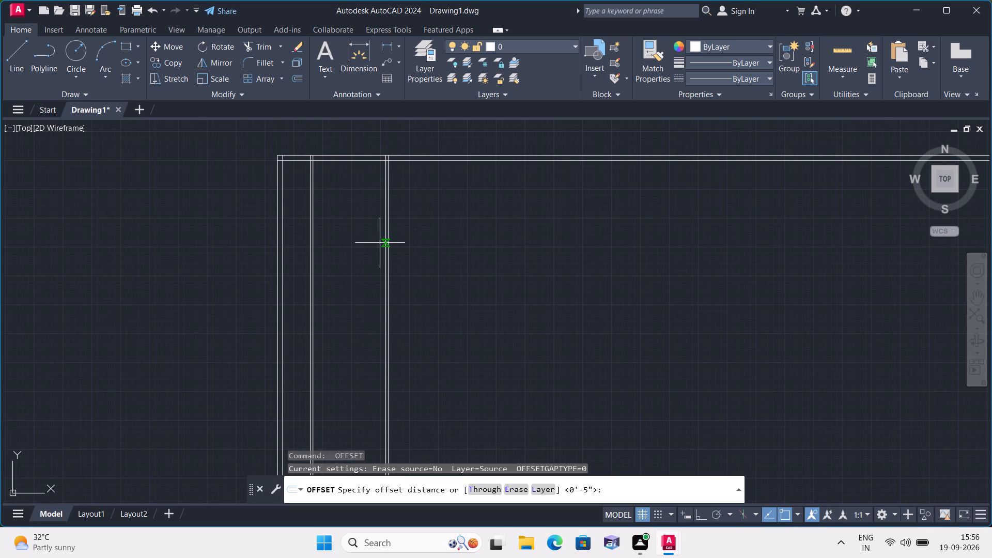
text(10')
key(space)
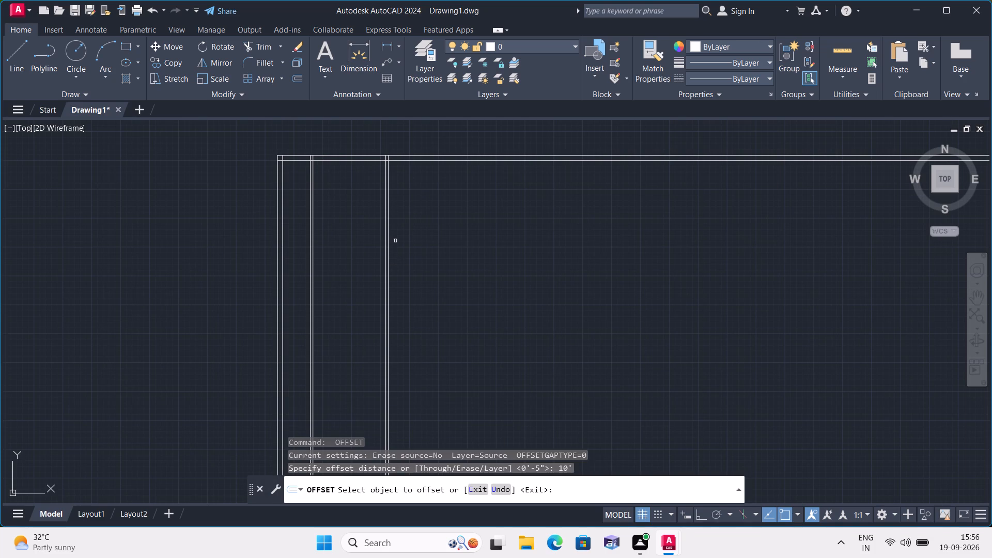
click(388, 212)
click(423, 226)
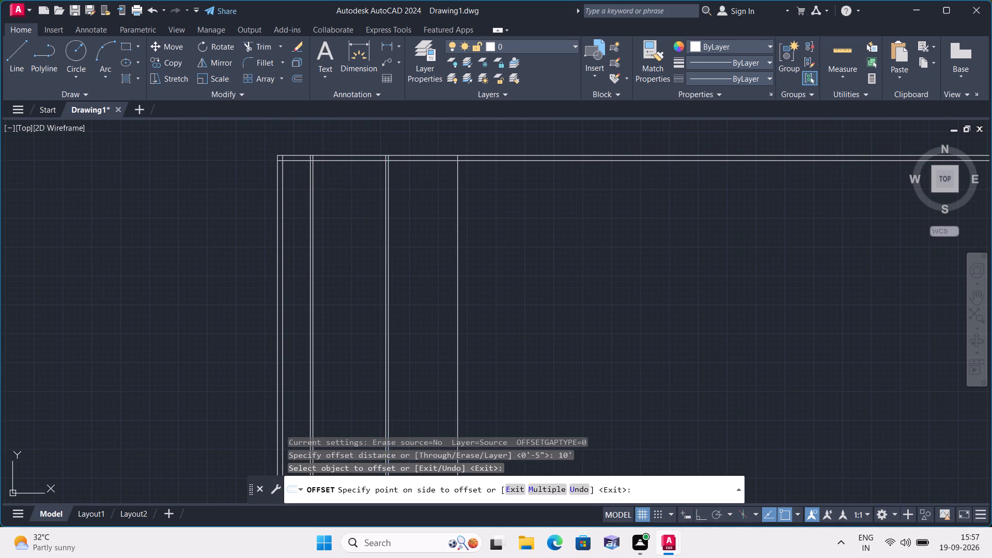
key(space)
key(space)
text(9")
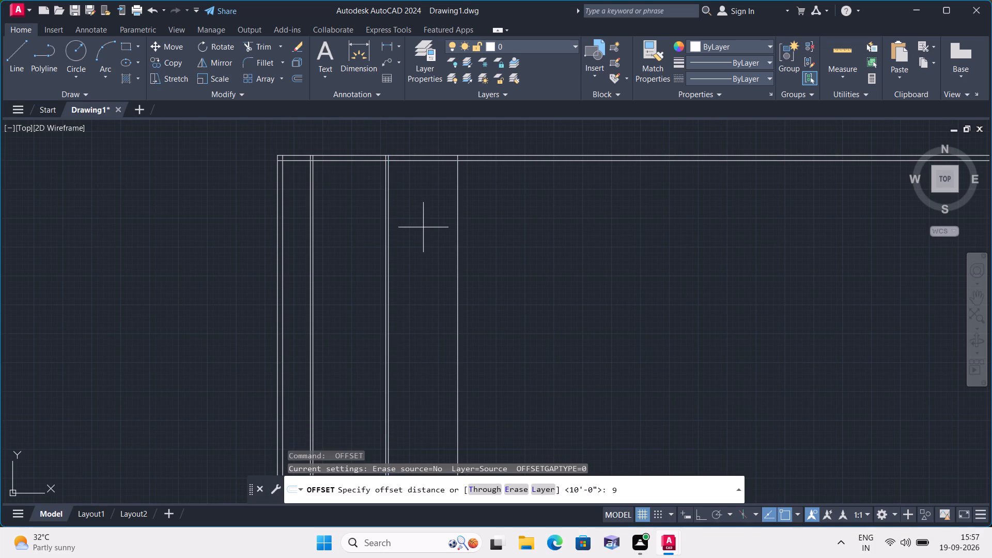
key(space)
click(456, 265)
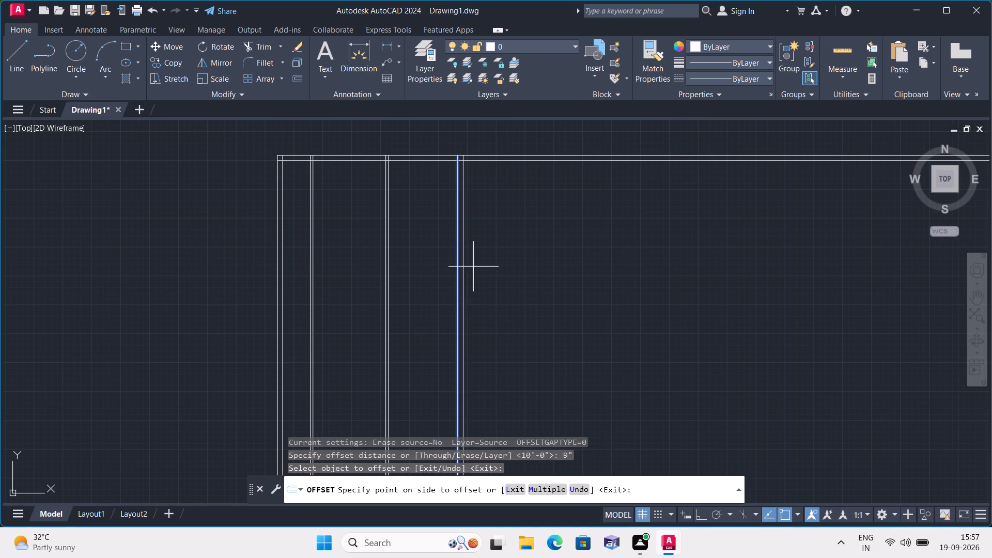
click(478, 267)
key(space)
Trim the two top wall lines where they extend beyond the right exterior wall.
text(trim)
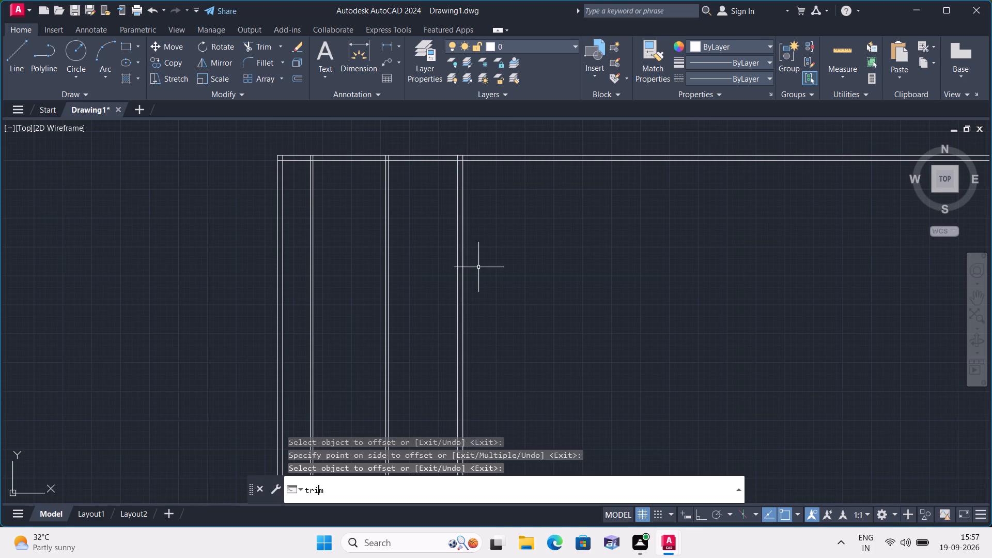
key(space)
drag(503, 209, 504, 203)
click(497, 142)
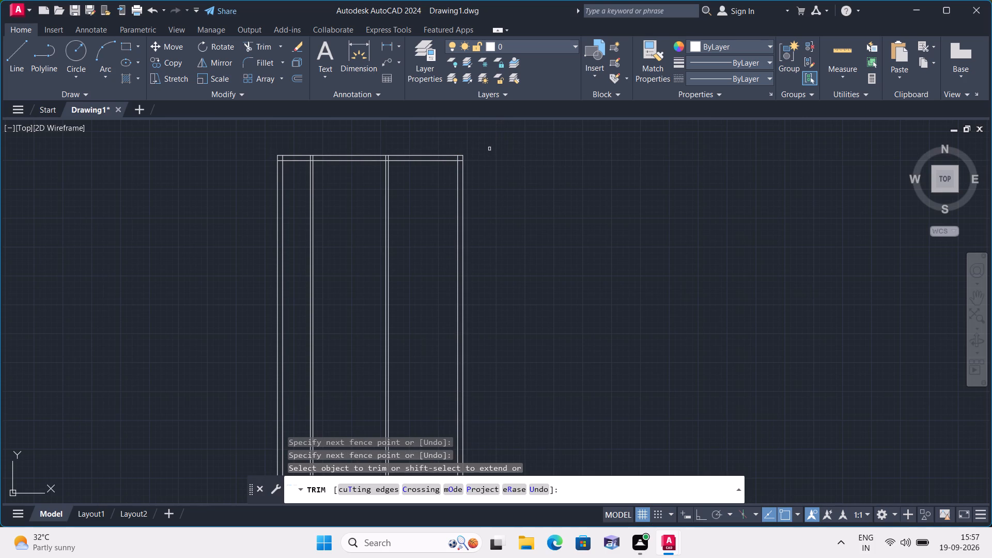
key(Escape)
Offset the top wall's inner line 10' downward to mark the depth of the upper rooms.
middle_drag(336, 180, 428, 244)
scroll(428, 244, up, 2)
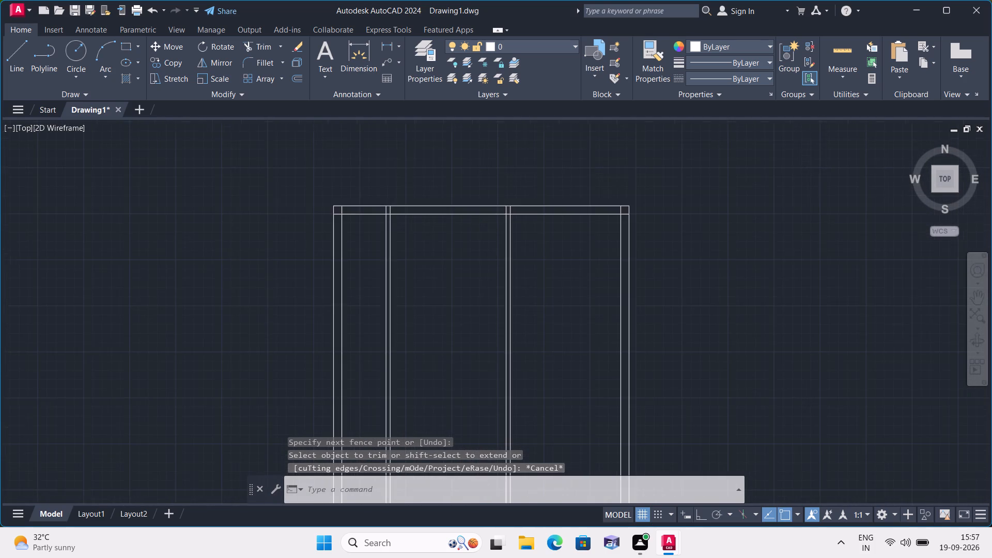
scroll(425, 260, down, 1)
text(offsse)
key(t)
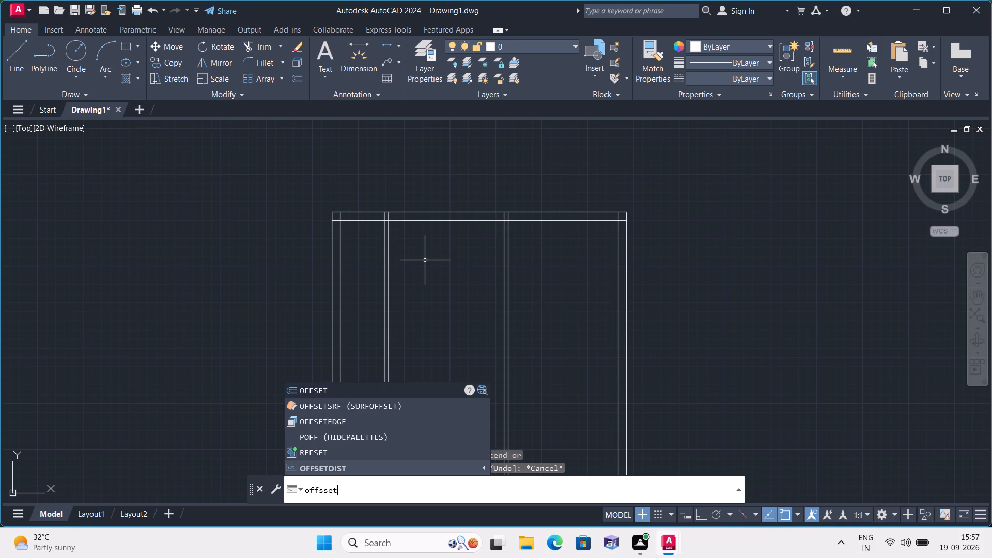
key(BackSpace)
key(BackSpace)
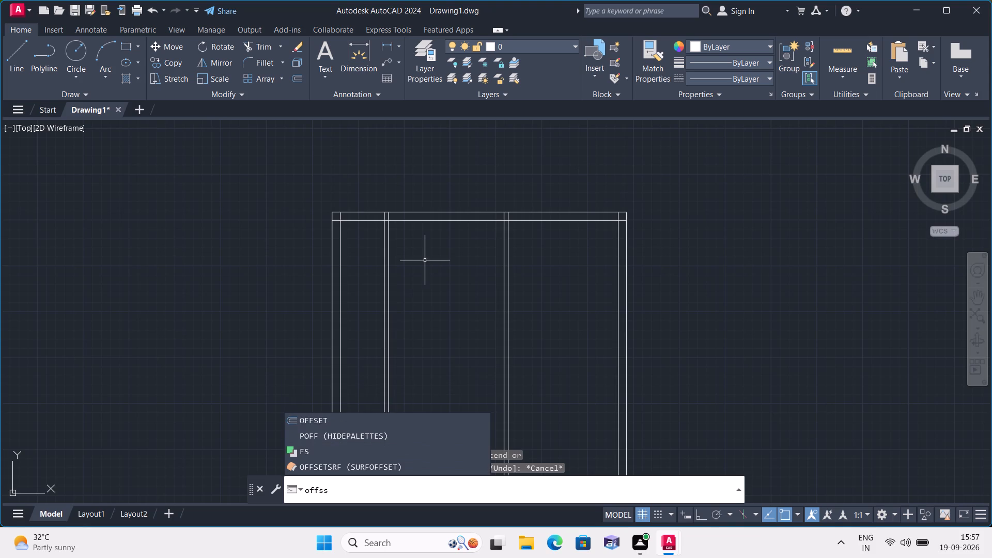
key(BackSpace)
text(et)
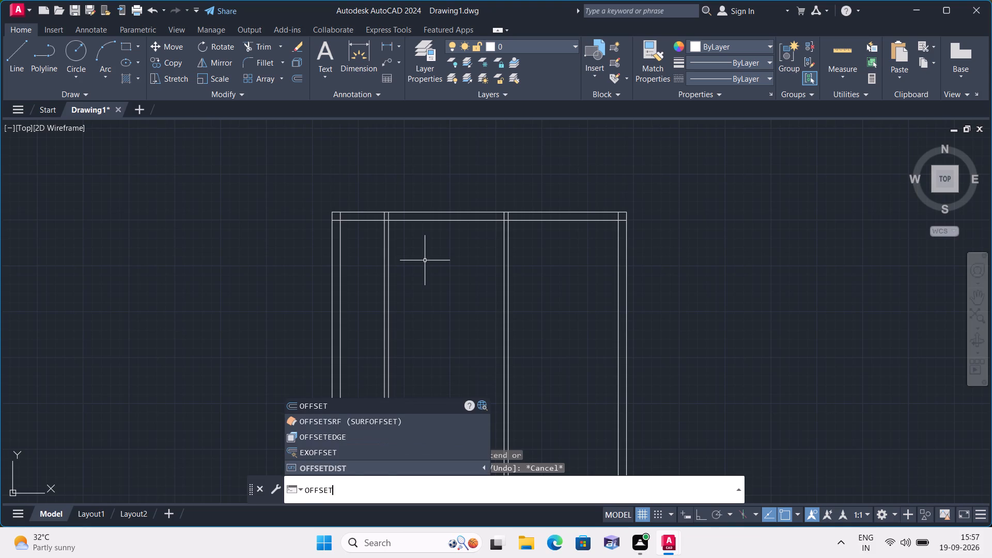
key(space)
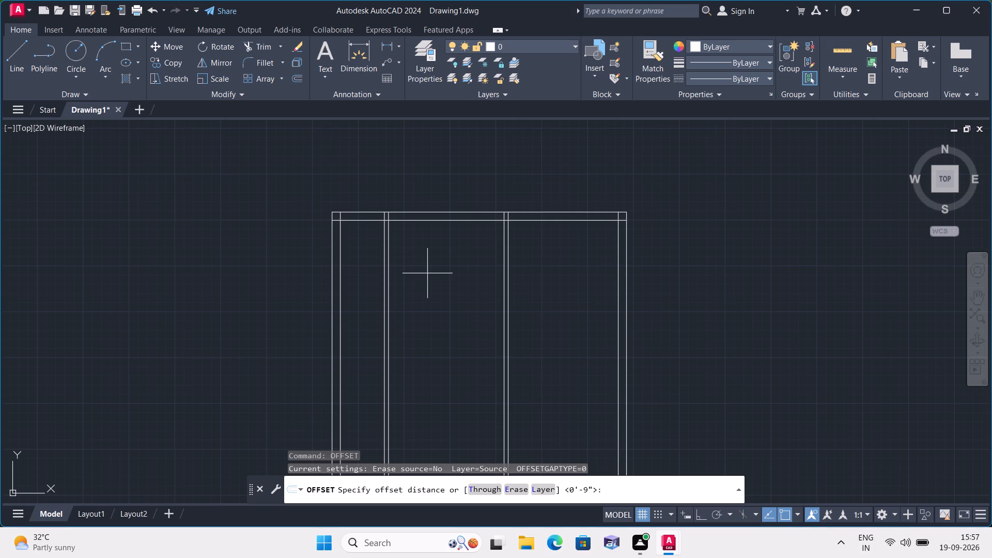
text(10)
key(apostrophe)
key(space)
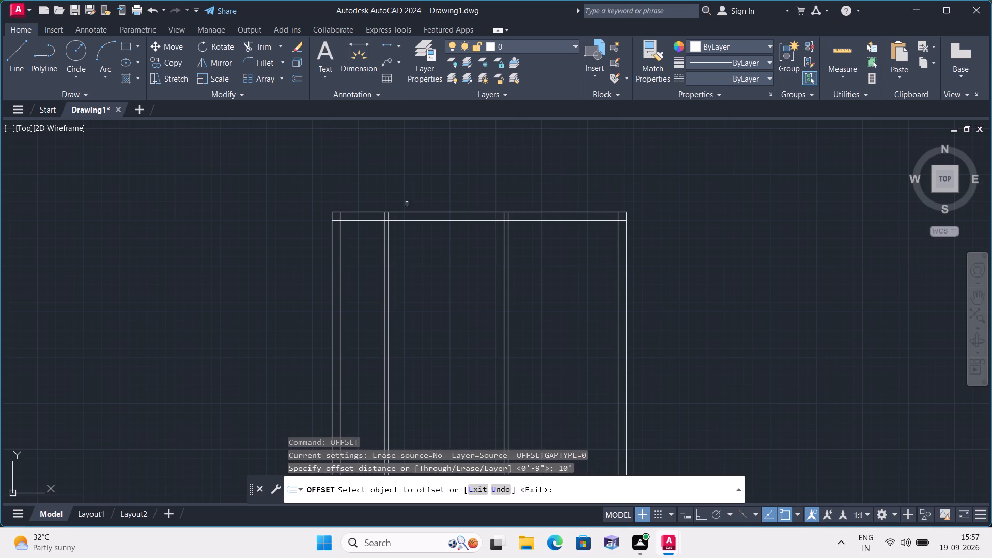
scroll(413, 197, up, 2)
click(412, 256)
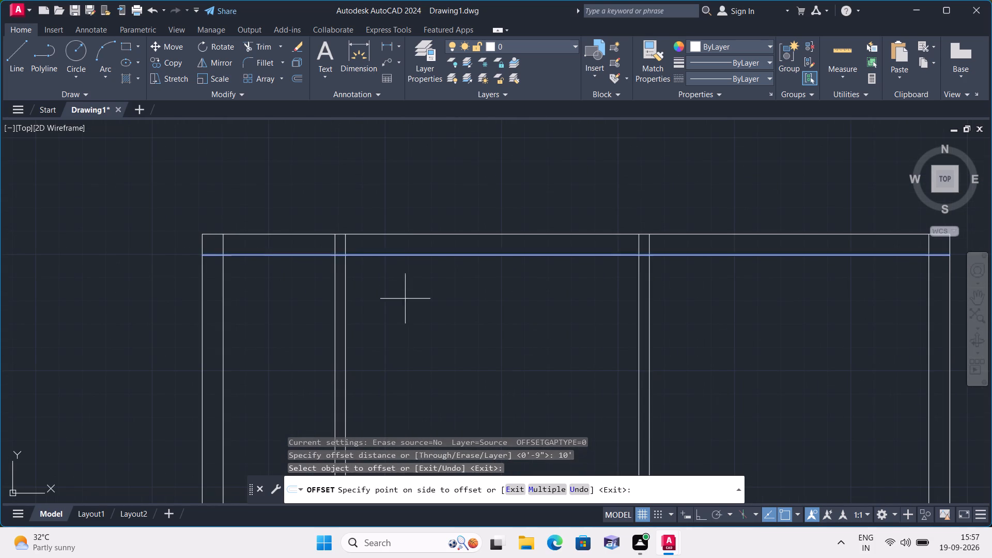
click(409, 318)
scroll(418, 339, up, 1)
middle_drag(418, 339, 408, 244)
scroll(408, 244, down, 3)
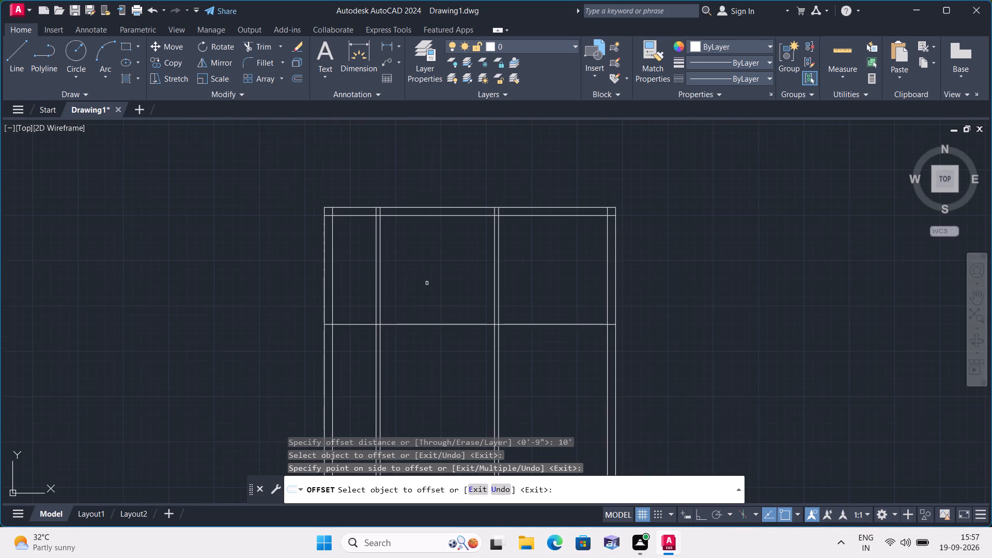
key(space)
Offset the horizontal line below the upper rooms 4.5" downward to form a horizontal partition across the plan.
key(space)
key(1)
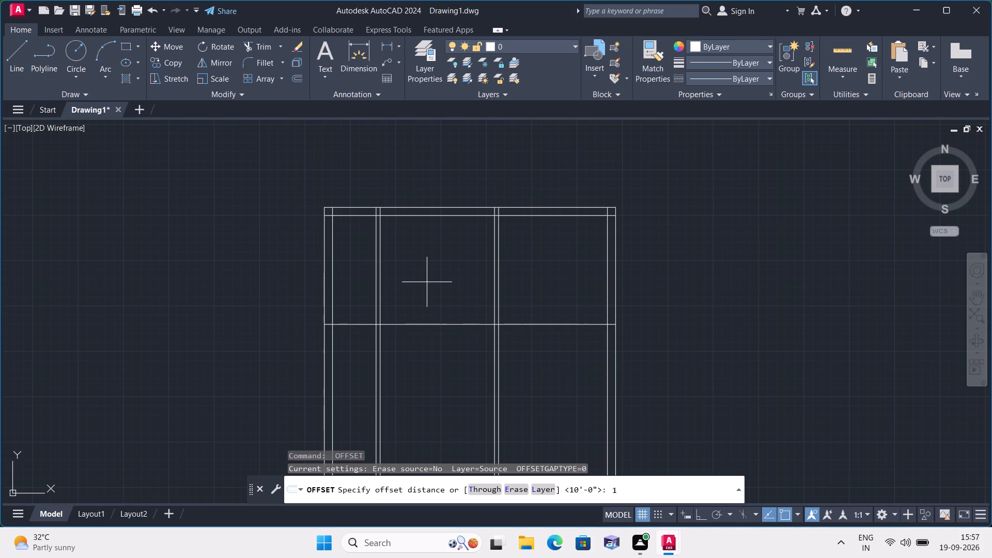
key(BackSpace)
text(4.5)
key(shift+quotedbl)
key(space)
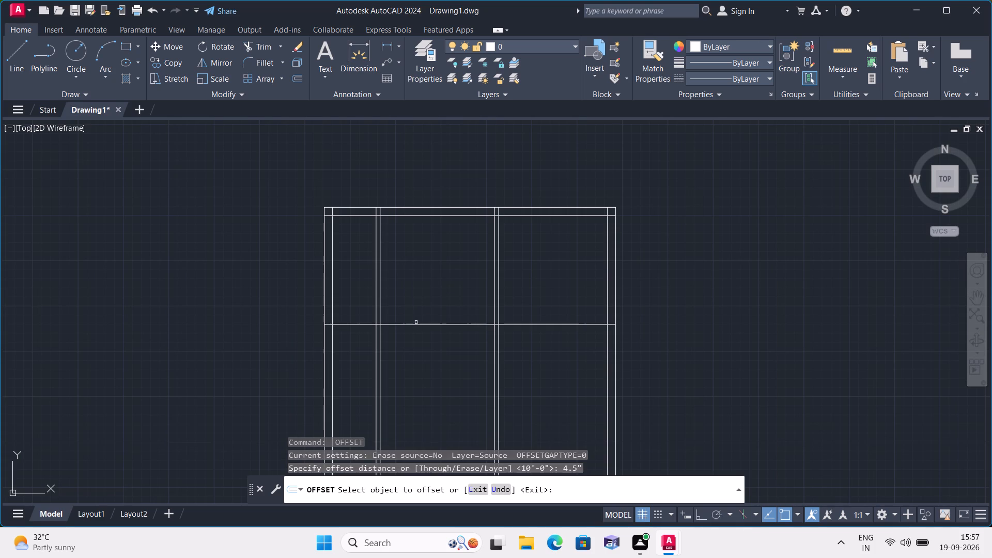
click(416, 322)
click(416, 324)
click(422, 354)
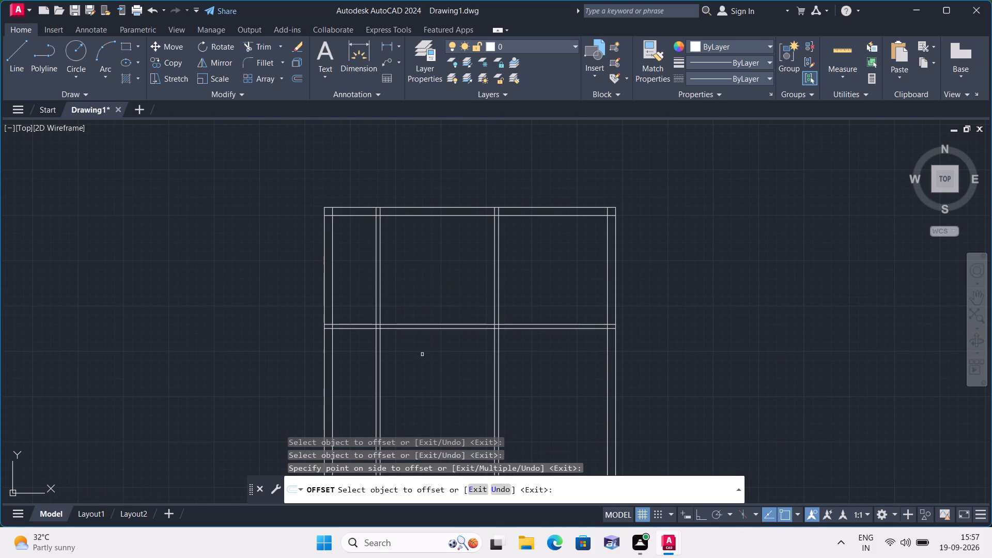
middle_drag(422, 355, 433, 324)
scroll(433, 324, up, 1)
key(space)
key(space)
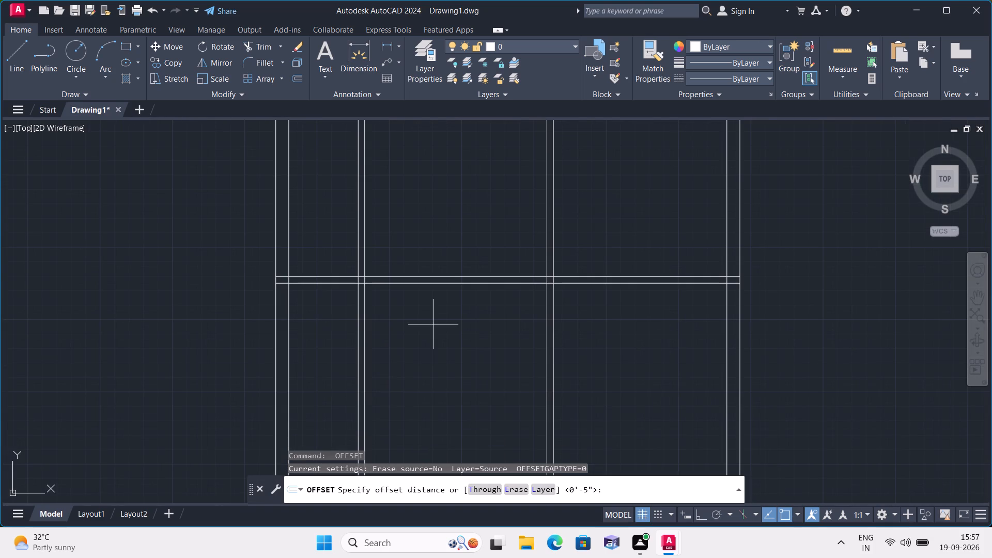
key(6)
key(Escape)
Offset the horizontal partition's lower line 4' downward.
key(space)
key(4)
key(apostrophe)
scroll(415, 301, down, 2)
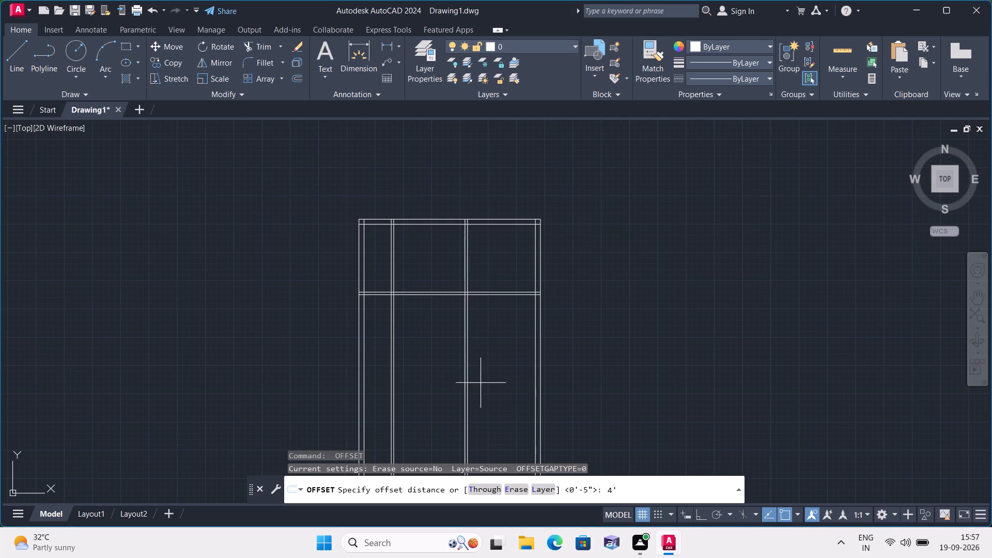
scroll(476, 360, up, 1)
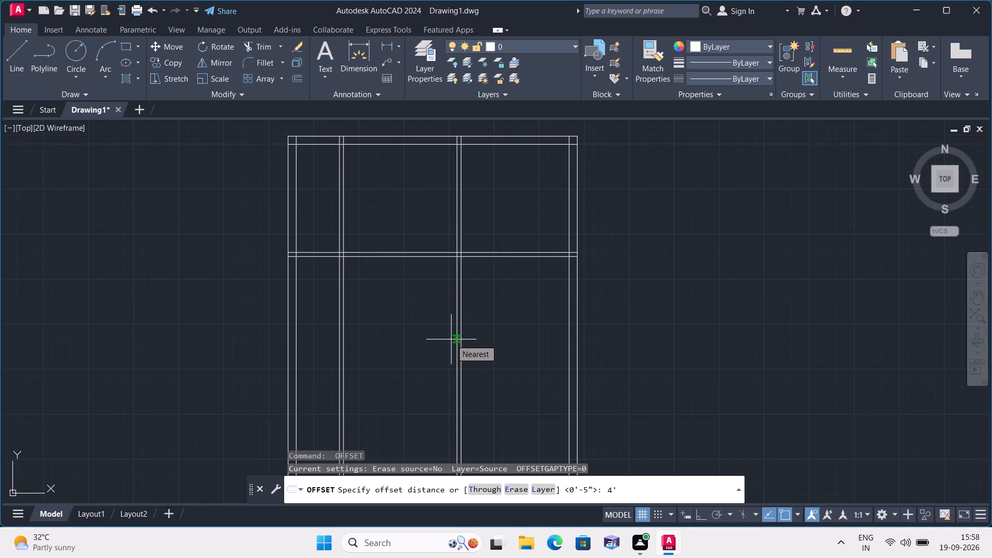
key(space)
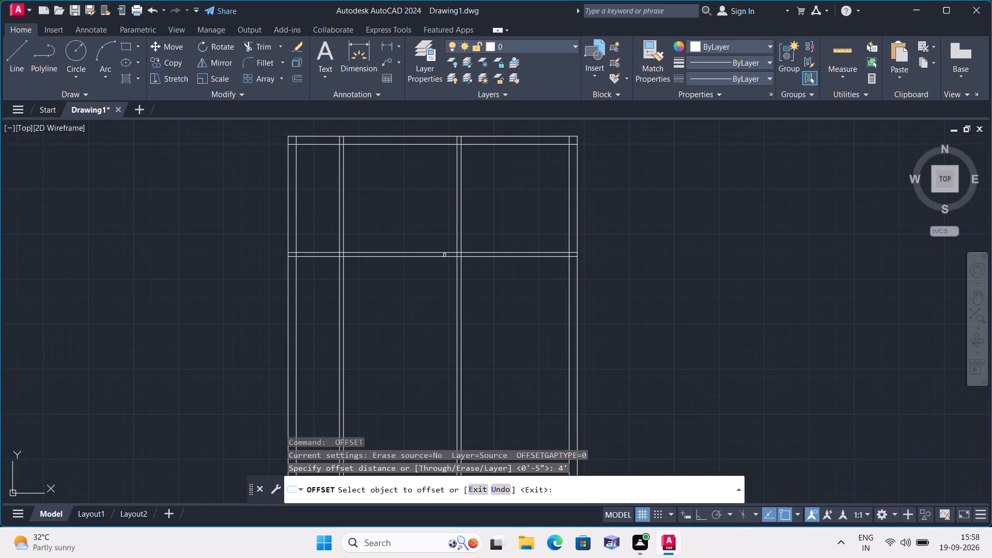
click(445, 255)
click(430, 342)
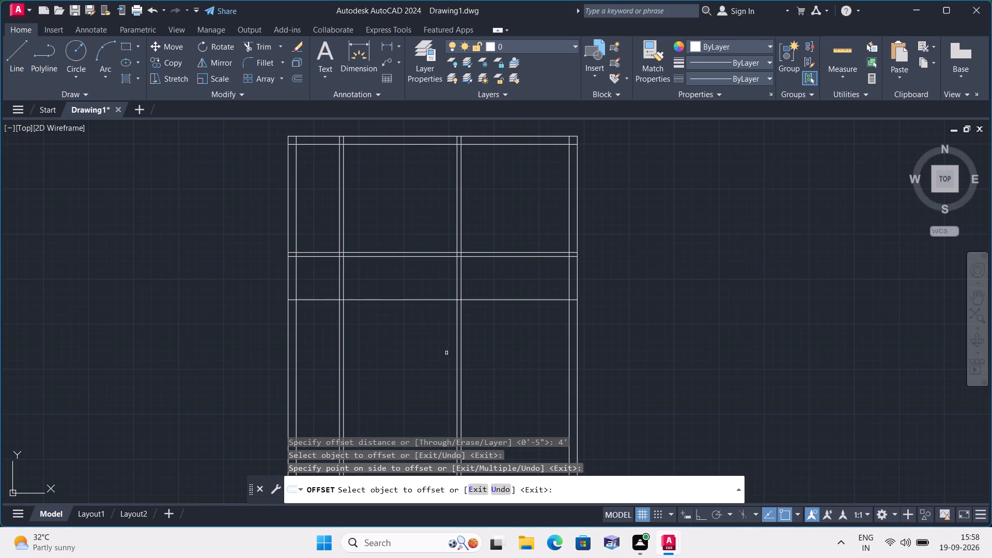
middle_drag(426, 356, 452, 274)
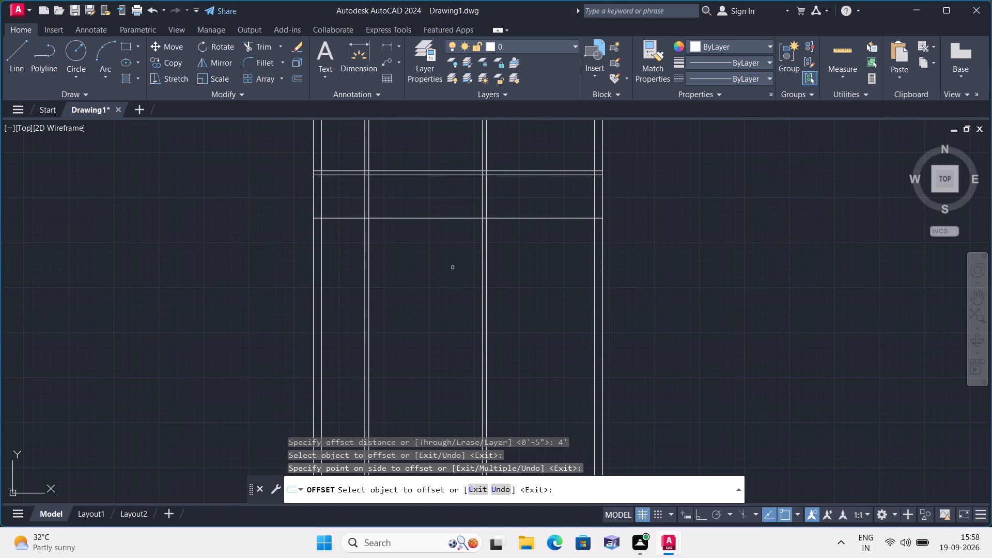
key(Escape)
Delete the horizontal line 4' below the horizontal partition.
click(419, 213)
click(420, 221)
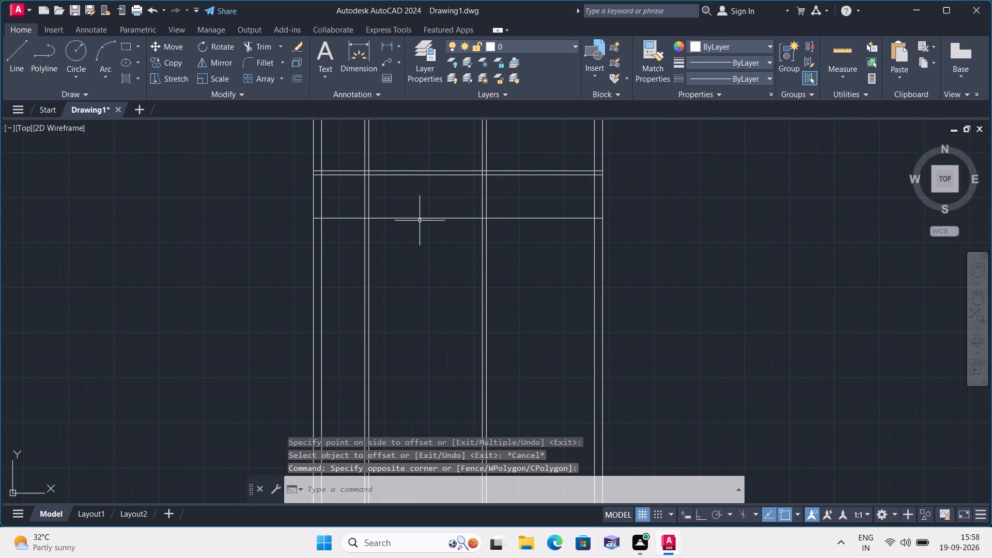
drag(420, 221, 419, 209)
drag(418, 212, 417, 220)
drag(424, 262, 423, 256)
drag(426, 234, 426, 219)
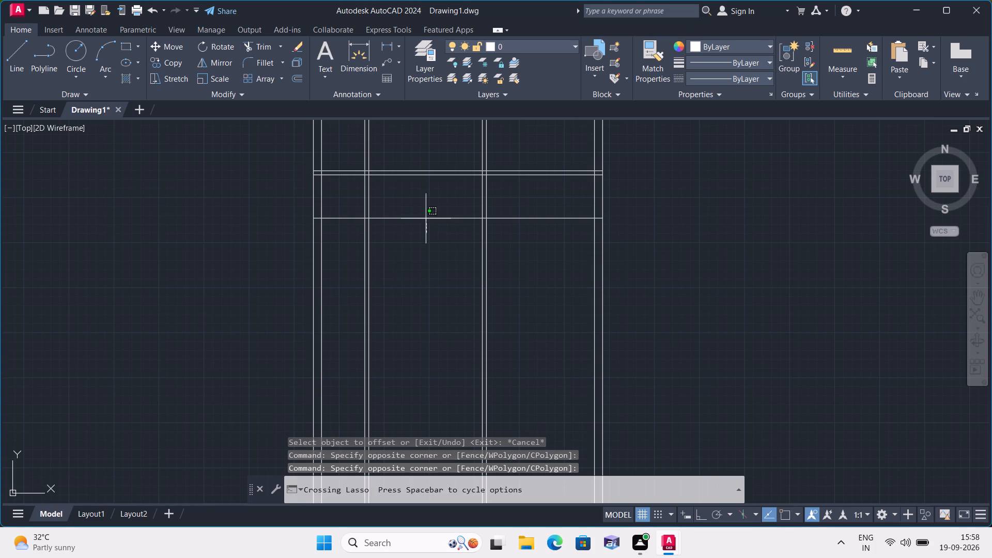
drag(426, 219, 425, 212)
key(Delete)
Offset the horizontal partition's lower line 6' downward to mark the depth of the middle spaces.
text(offset)
key(space)
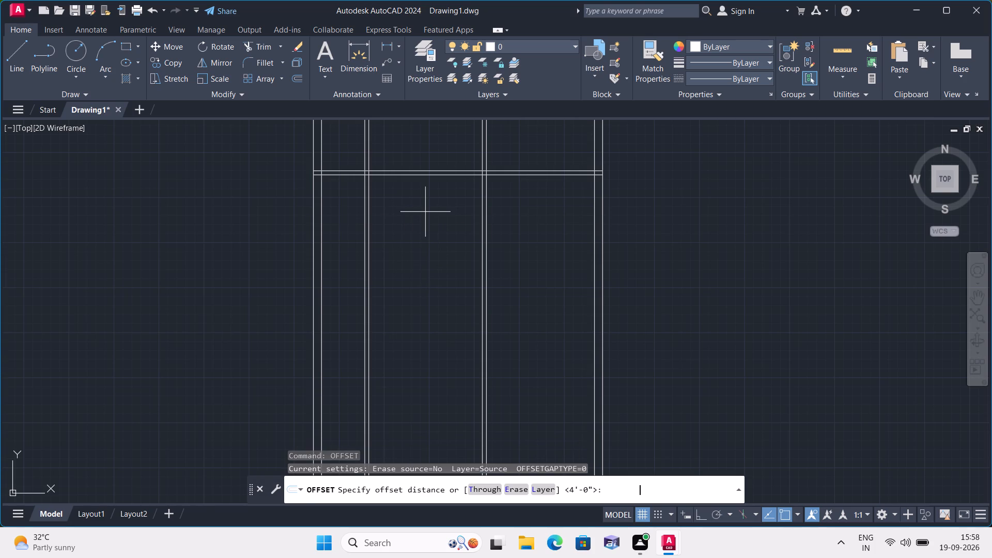
text(6')
key(space)
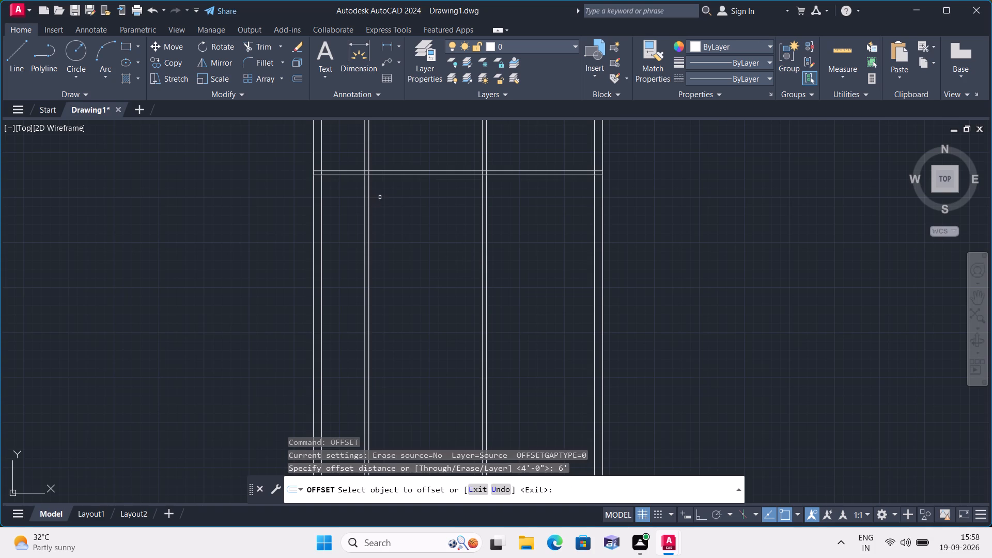
click(423, 175)
click(413, 264)
key(space)
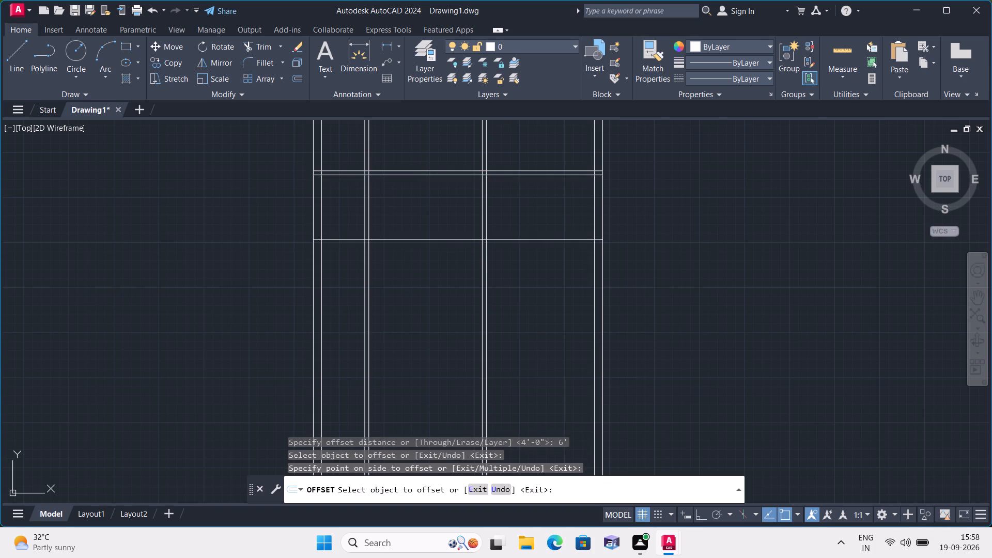
Offset the line 6' below the horizontal partition 4.5" downward to form a second horizontal partition.
key(space)
text(4.5")
key(space)
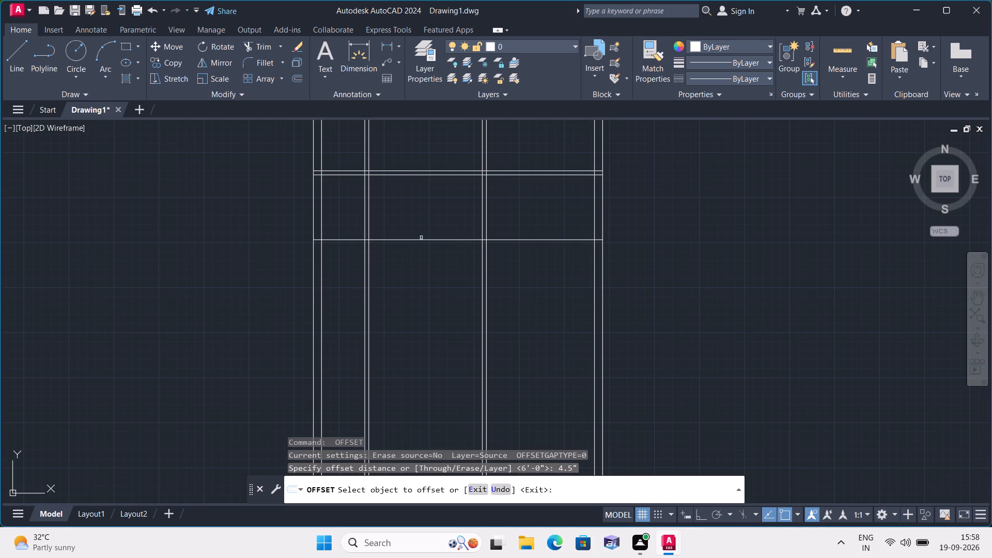
click(423, 239)
click(445, 301)
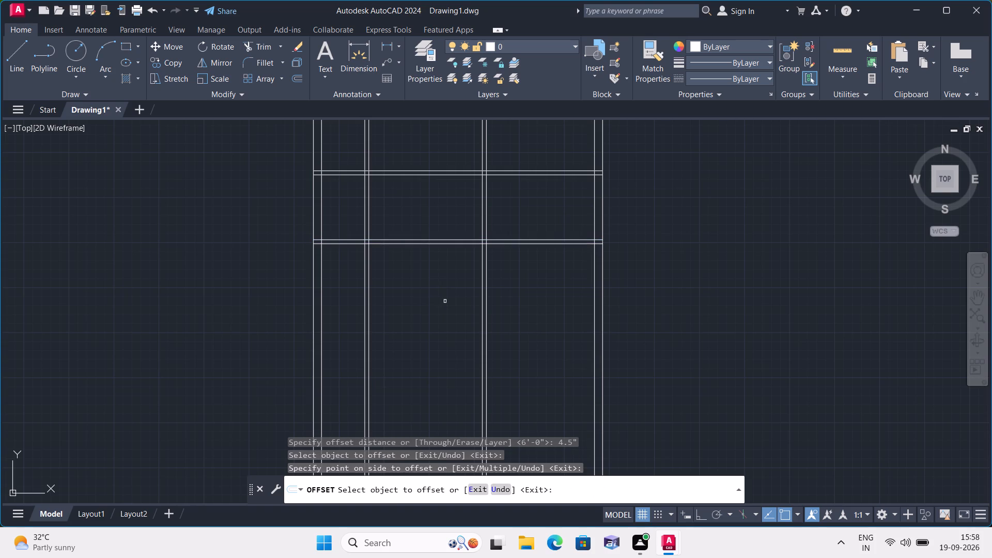
key(space)
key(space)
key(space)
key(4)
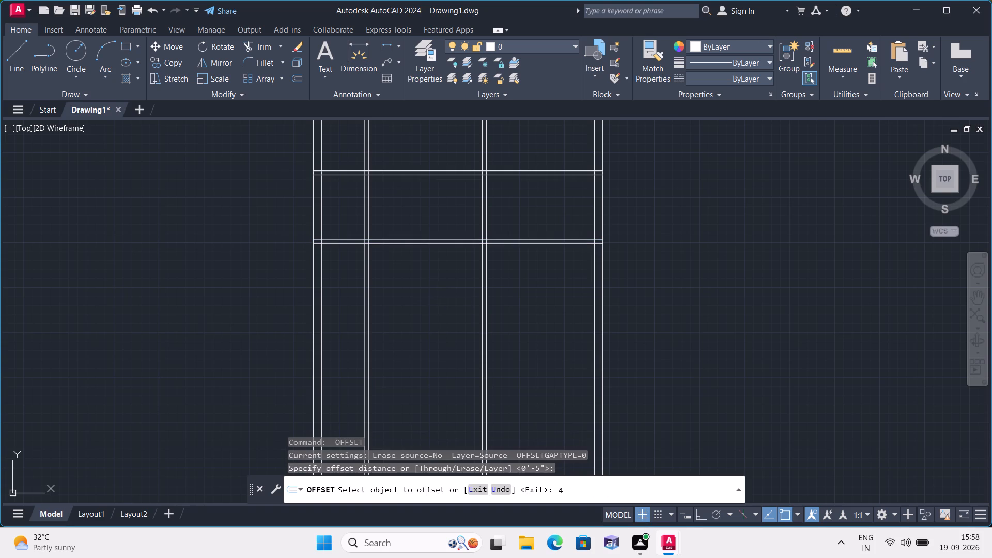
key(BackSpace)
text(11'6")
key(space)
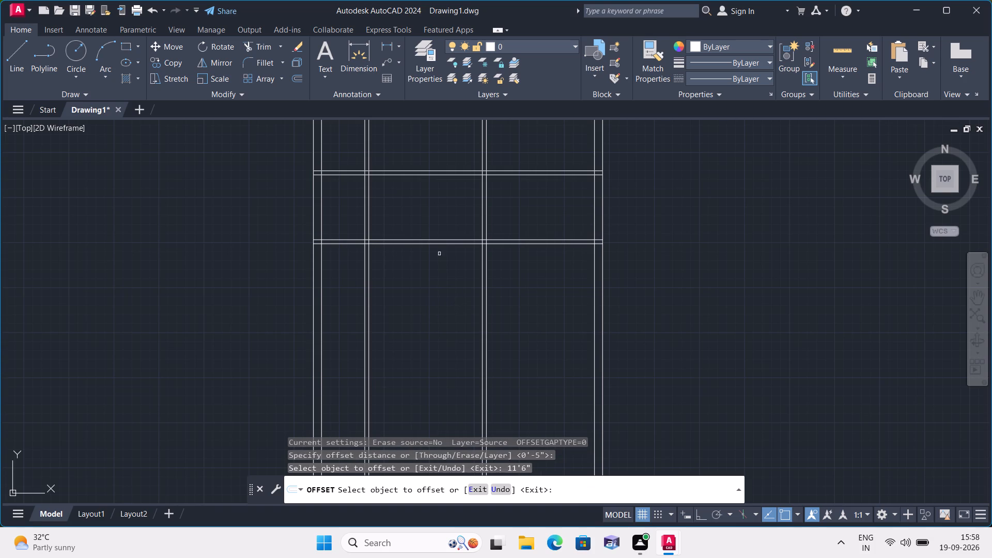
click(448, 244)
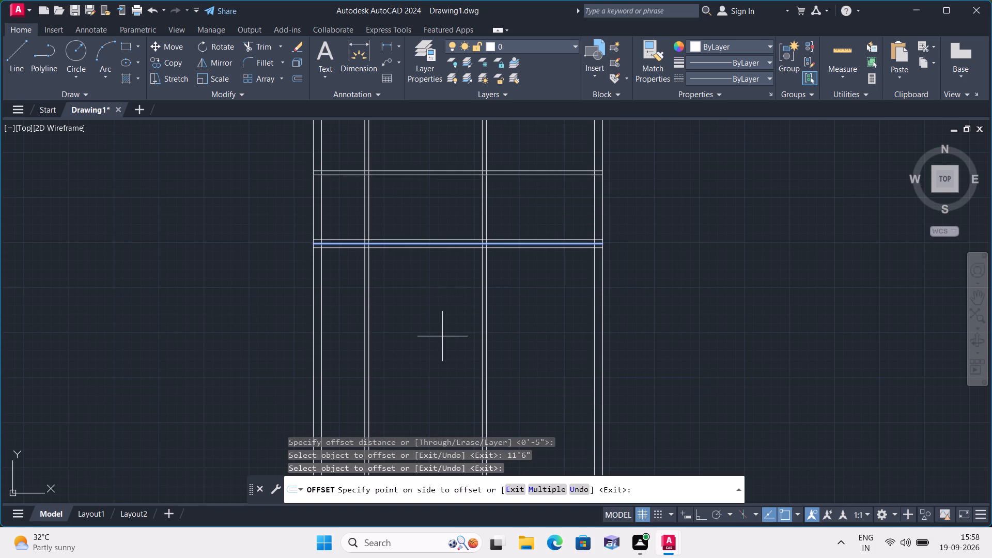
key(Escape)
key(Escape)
Offset the second horizontal partition's lower line 11'6" downward to mark the depth of the lower rooms.
key(space)
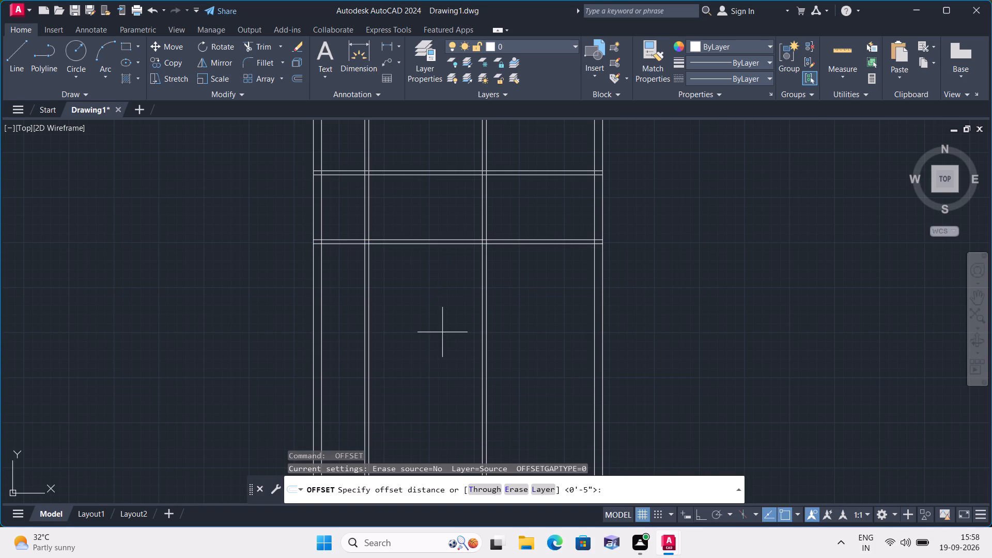
text(11')
text(6")
key(space)
scroll(486, 263, up, 2)
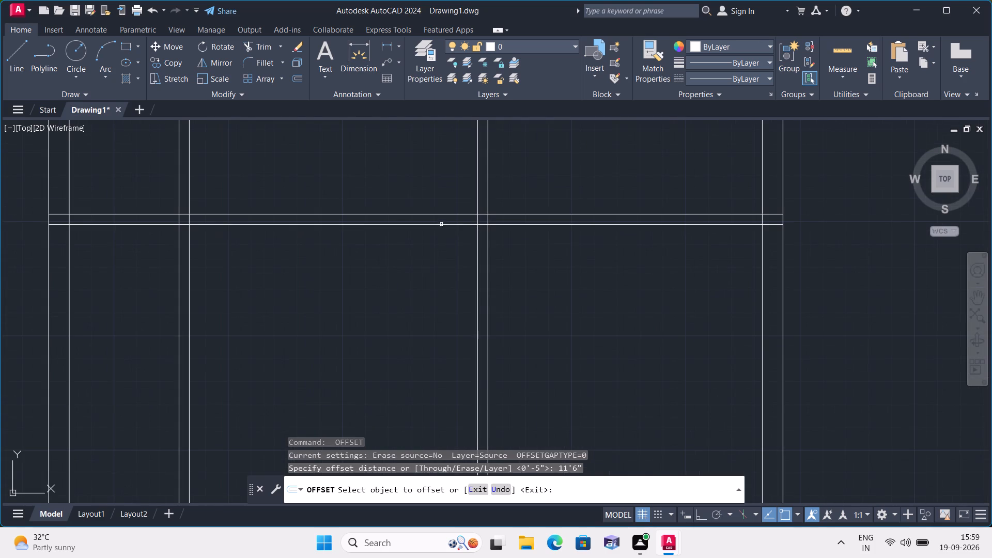
click(441, 224)
click(409, 340)
scroll(409, 342, down, 2)
middle_drag(390, 362, 402, 286)
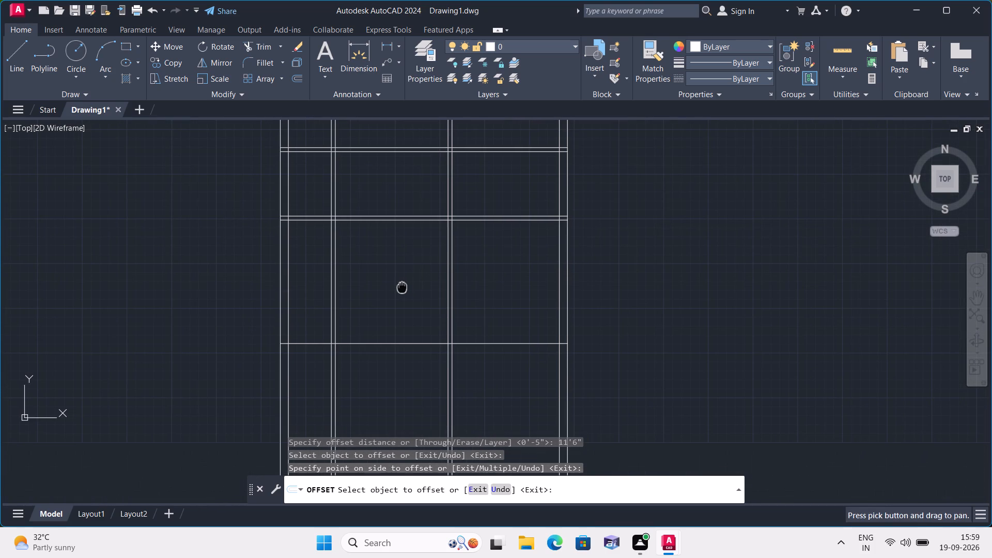
Offset the lowest horizontal line 9" downward to form the bottom exterior wall.
key(space)
key(space)
text(9")
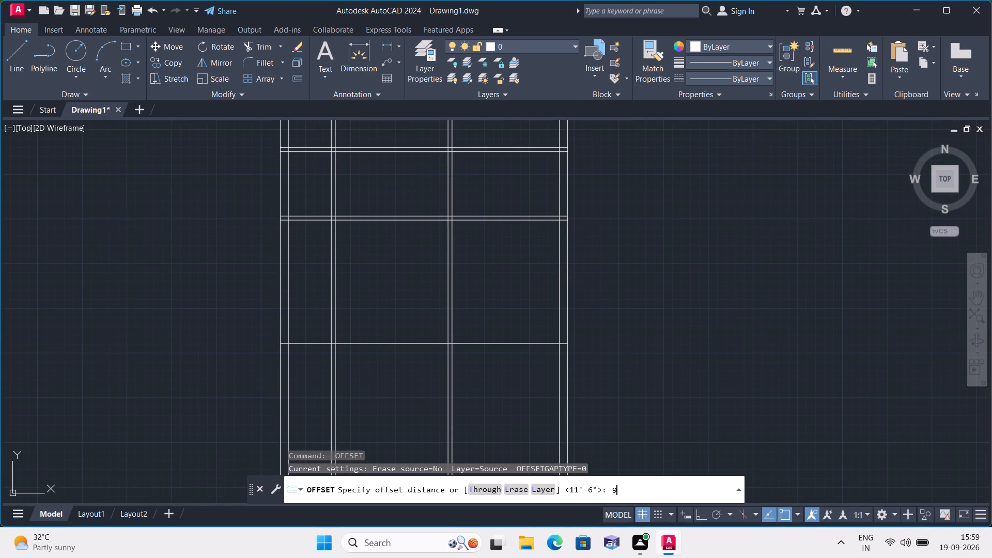
key(space)
click(368, 344)
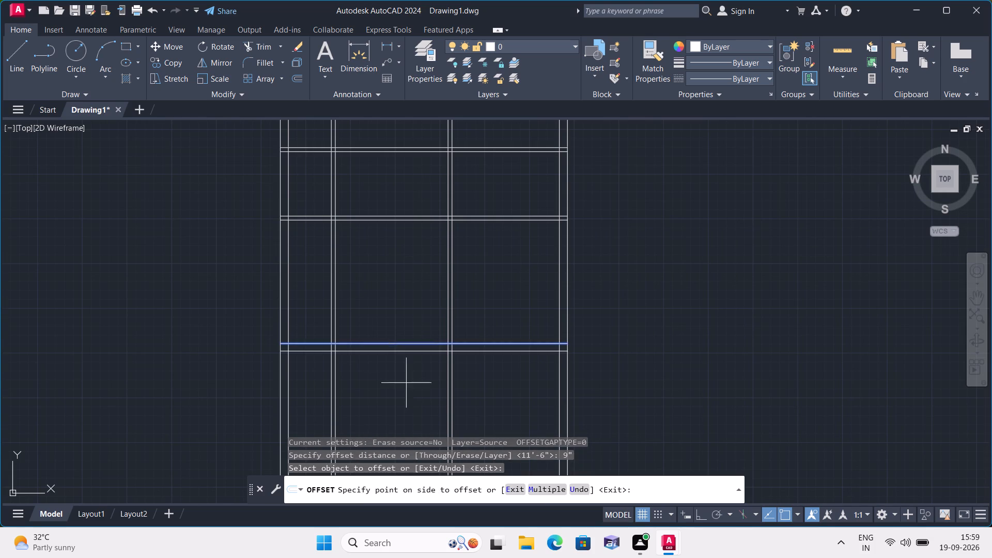
click(408, 391)
key(space)
Trim all the vertical wall and partition lines where they extend below the bottom exterior wall.
text(trim)
key(space)
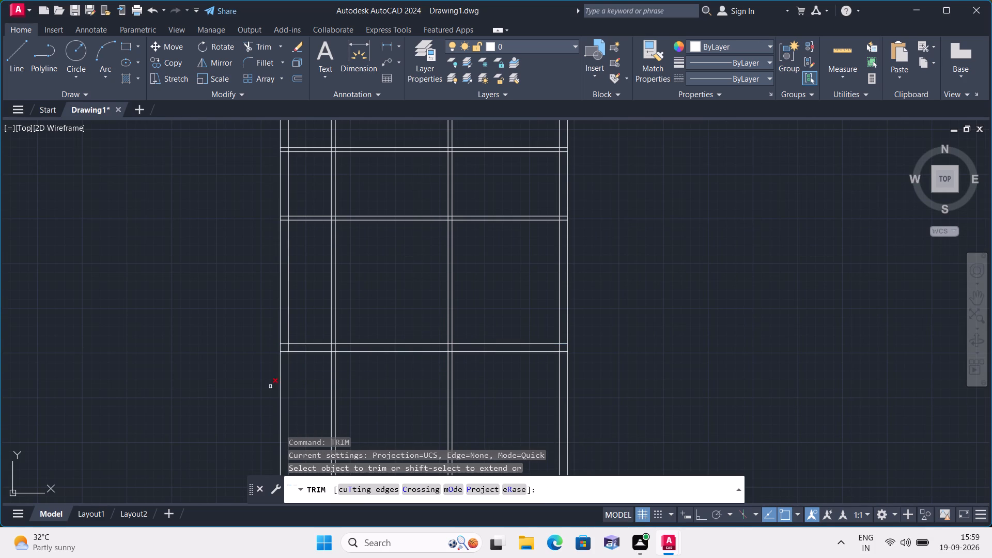
click(261, 385)
click(711, 398)
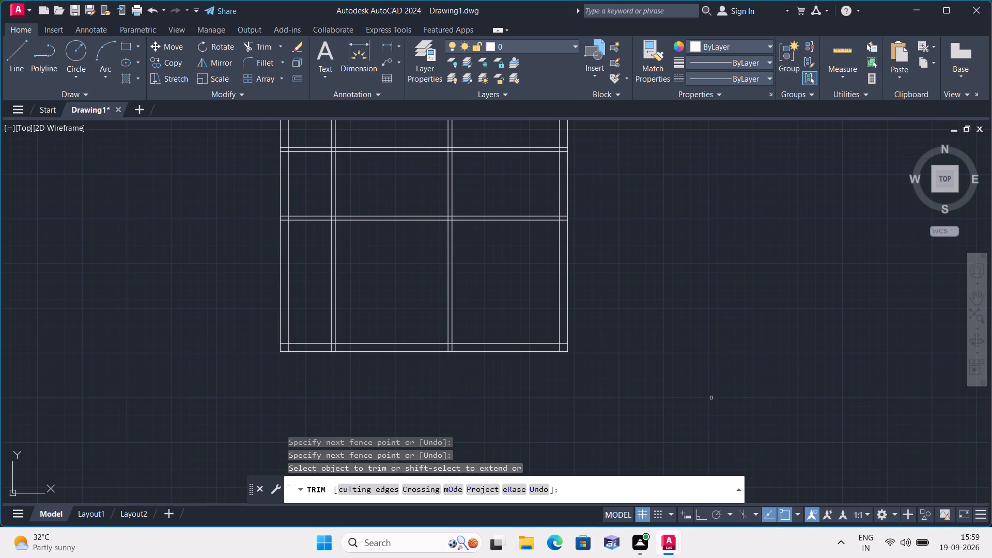
Trim the upper horizontal partition's two lines between the second vertical partition and the right exterior wall.
scroll(711, 398, down, 3)
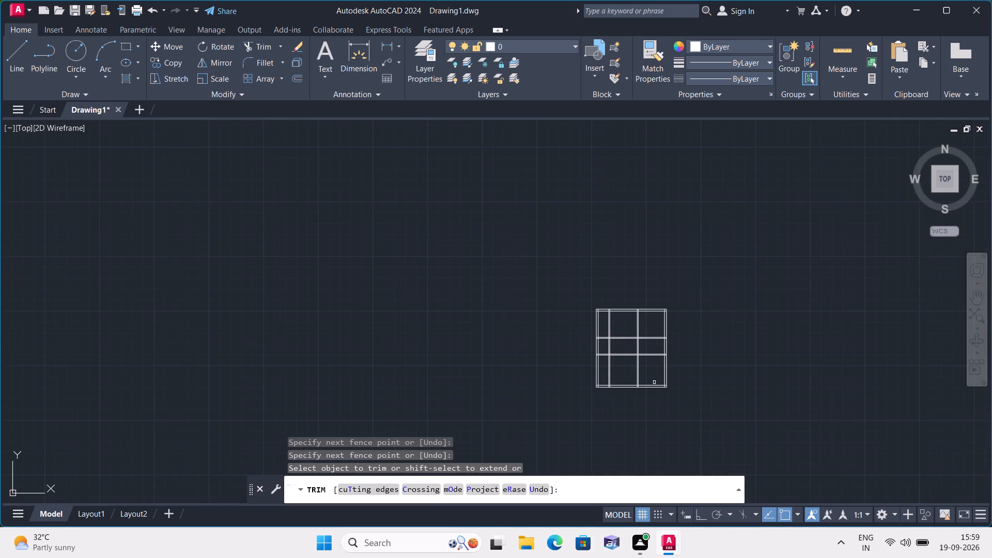
scroll(650, 346, up, 3)
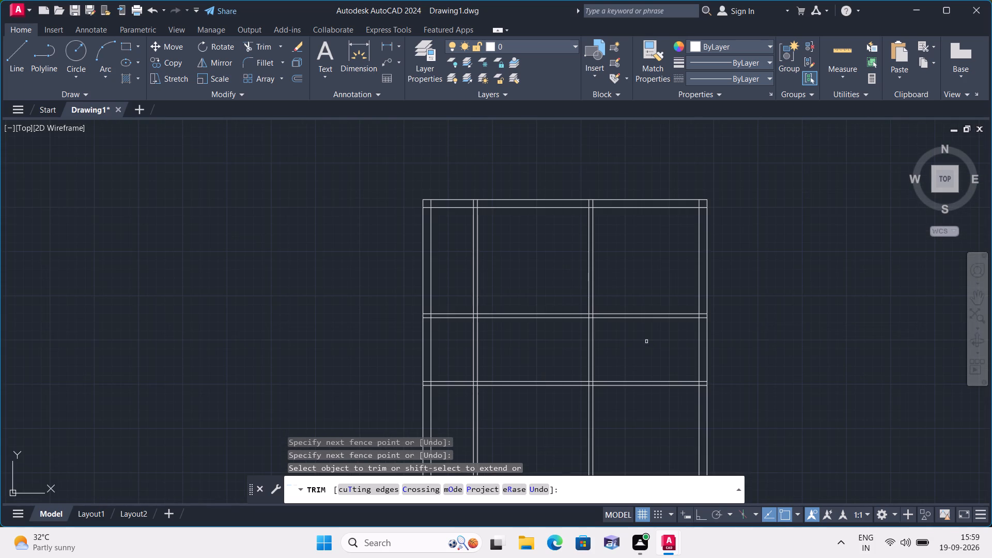
click(635, 327)
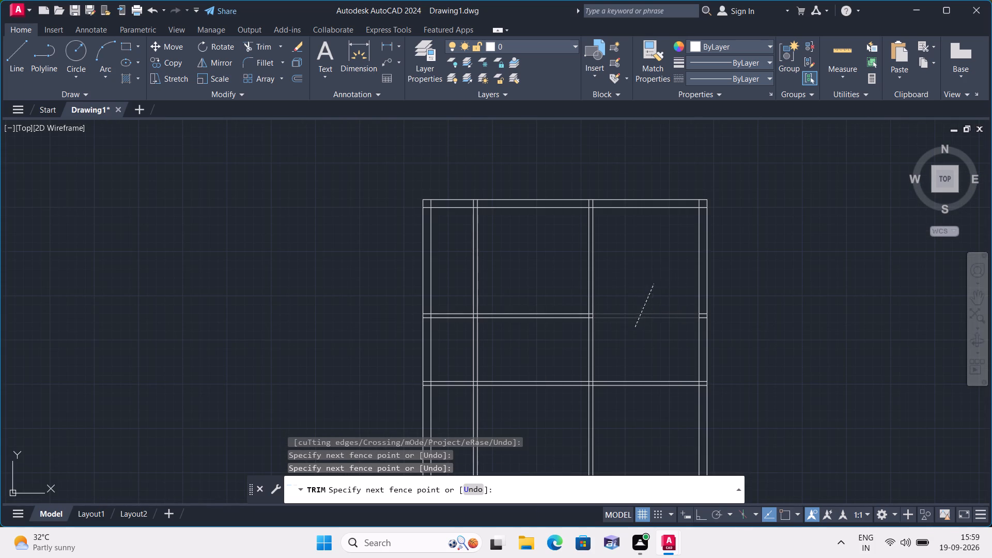
click(654, 284)
Trim the second vertical partition's two lines between the upper and lower horizontal partitions.
middle_drag(652, 301, 639, 248)
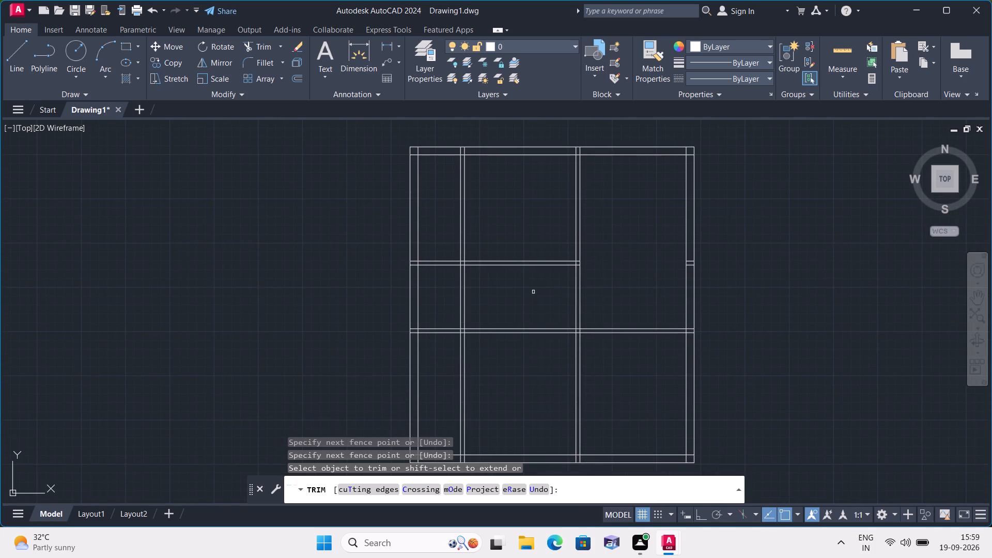
scroll(534, 292, up, 2)
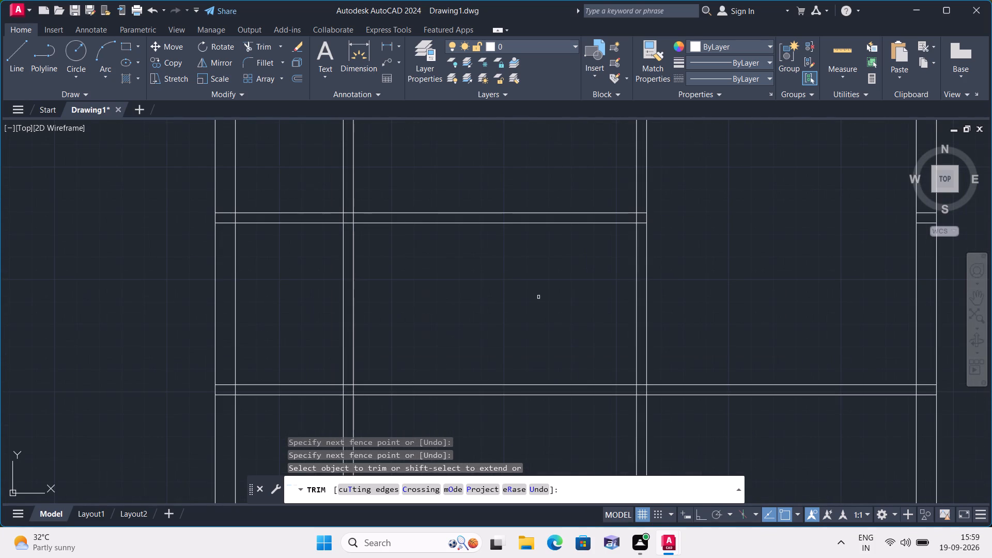
click(538, 299)
click(668, 299)
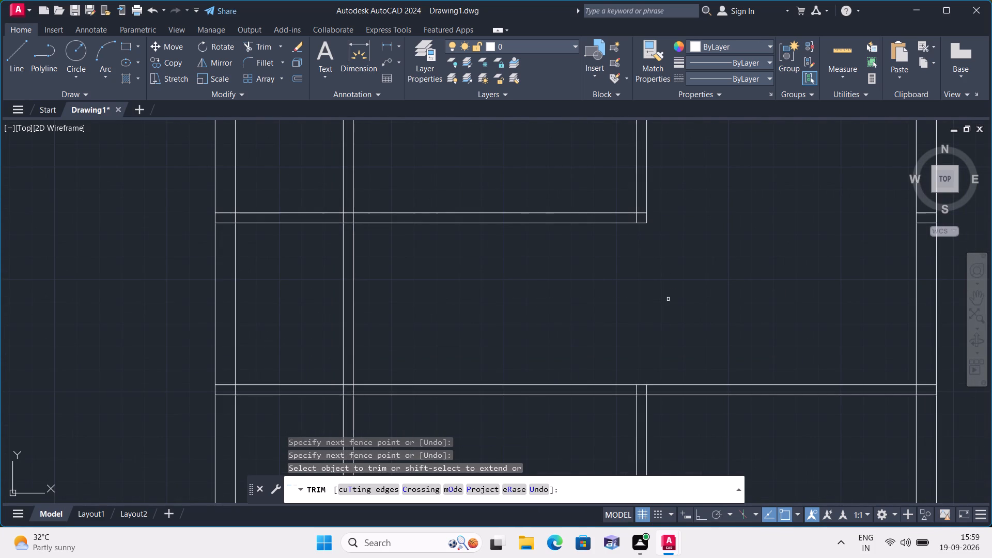
Trim both lines of the two vertical partitions between the lower horizontal partition and the bottom exterior wall.
scroll(673, 302, down, 1)
middle_drag(673, 302, 625, 278)
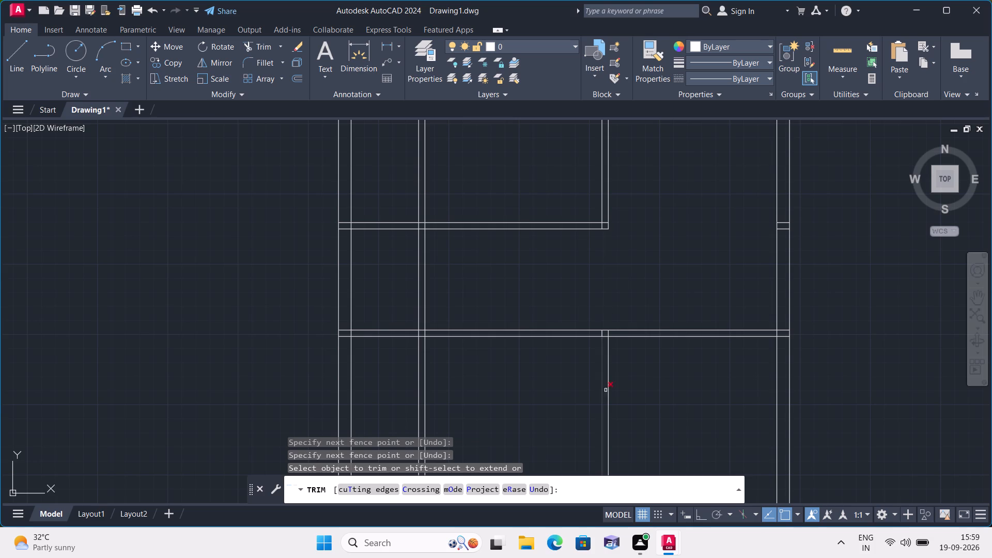
middle_drag(597, 397, 546, 309)
scroll(547, 296, down, 1)
click(598, 322)
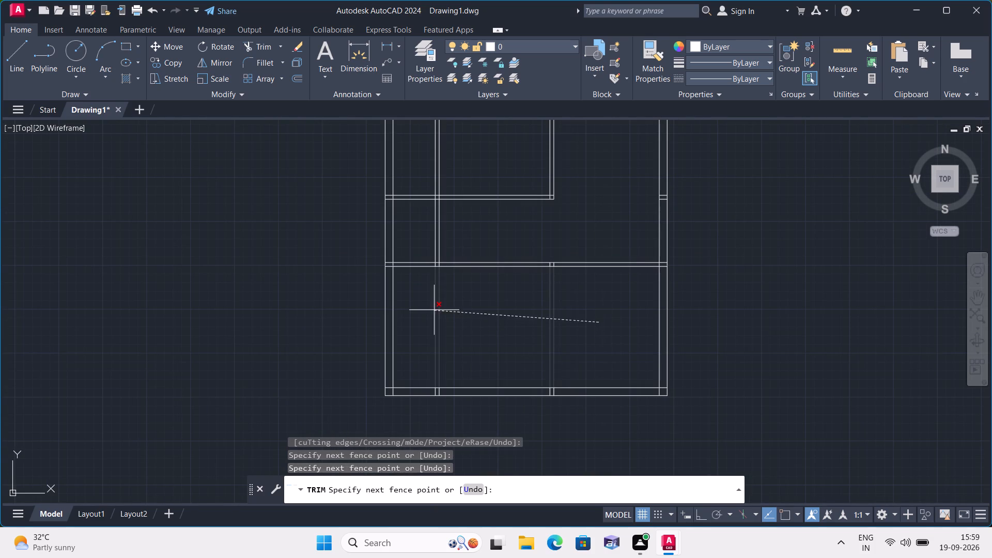
click(434, 309)
key(space)
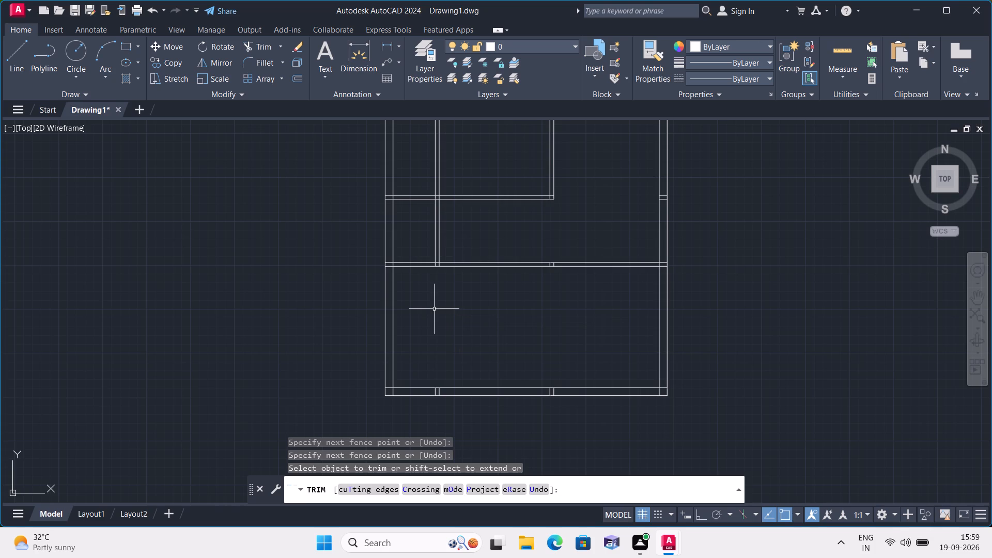
Offset the inner line of the left exterior wall 10' to the right.
text(offset)
key(space)
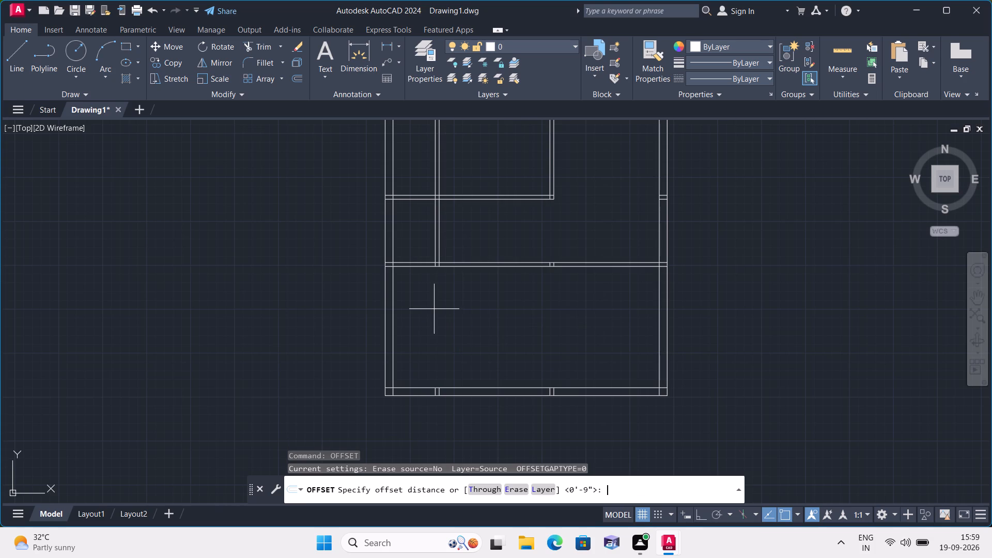
text(10')
key(space)
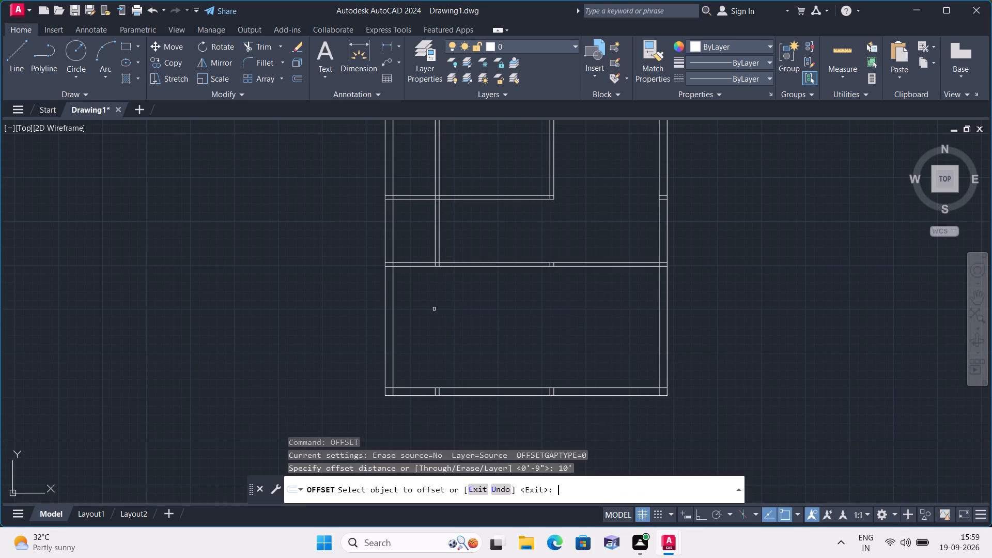
click(394, 306)
click(475, 303)
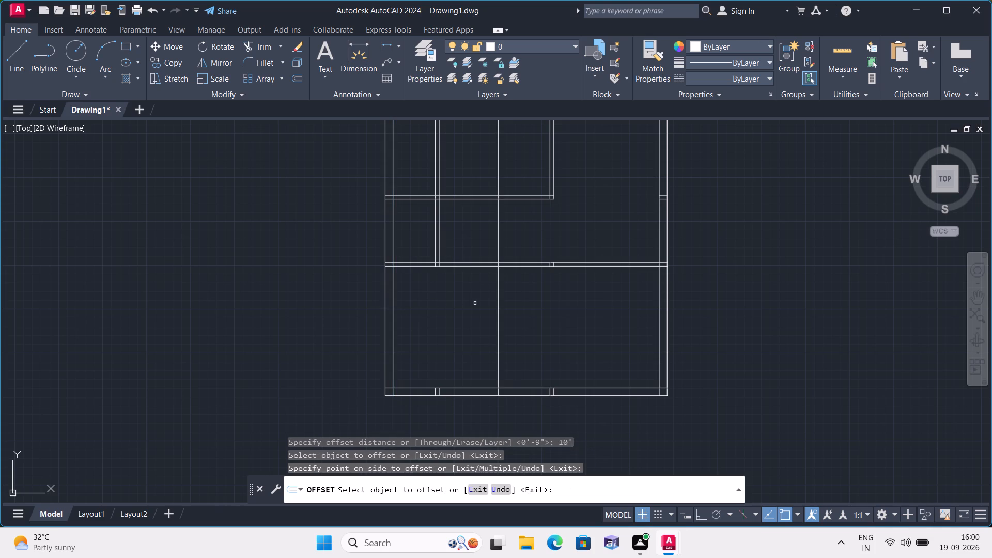
key(space)
Offset the new vertical line 4.5" to the right to form a partition.
key(space)
text(4.5")
key(space)
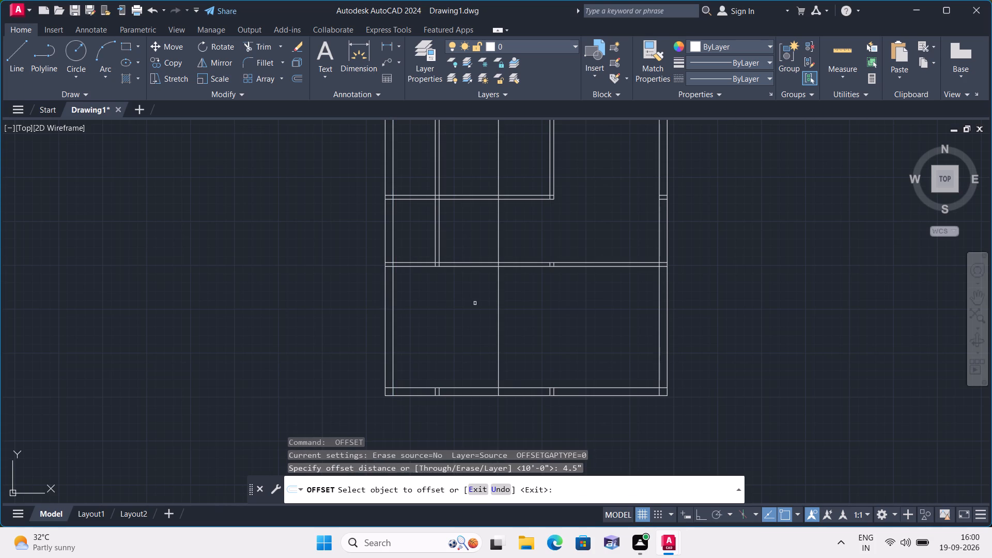
click(499, 301)
click(545, 298)
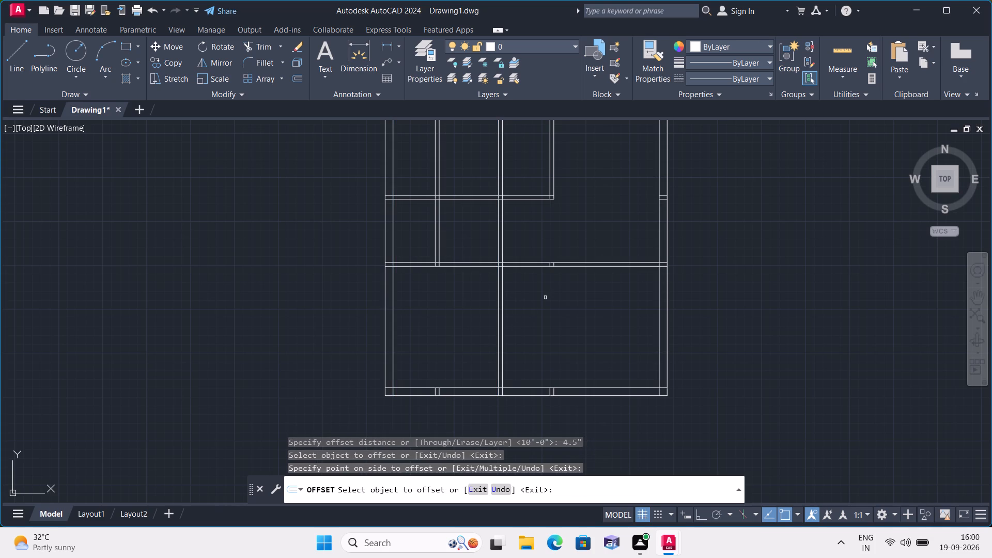
key(space)
Trim the new vertical partition's two lines above the lower horizontal partition, on both sides of the upper horizontal partition.
text(trim)
key(space)
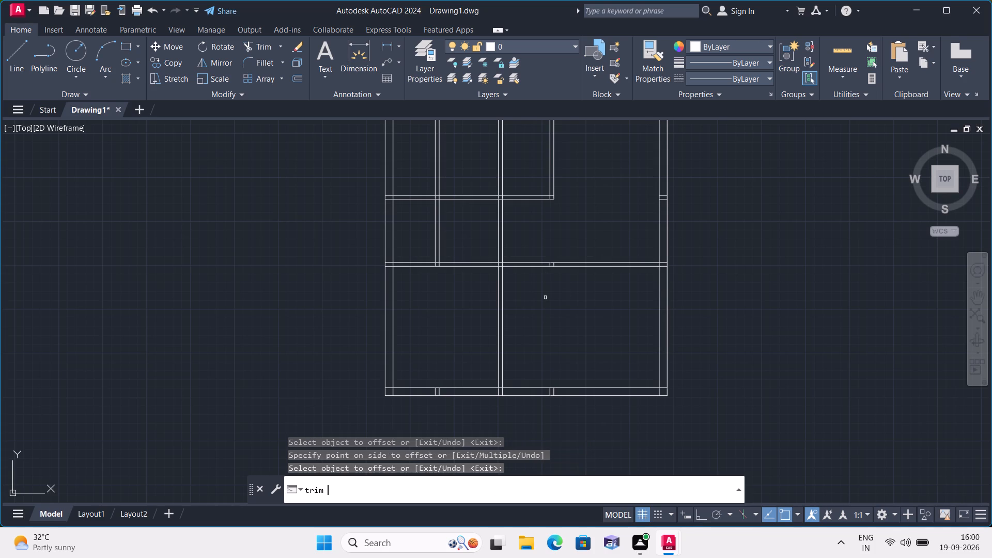
scroll(545, 298, down, 1)
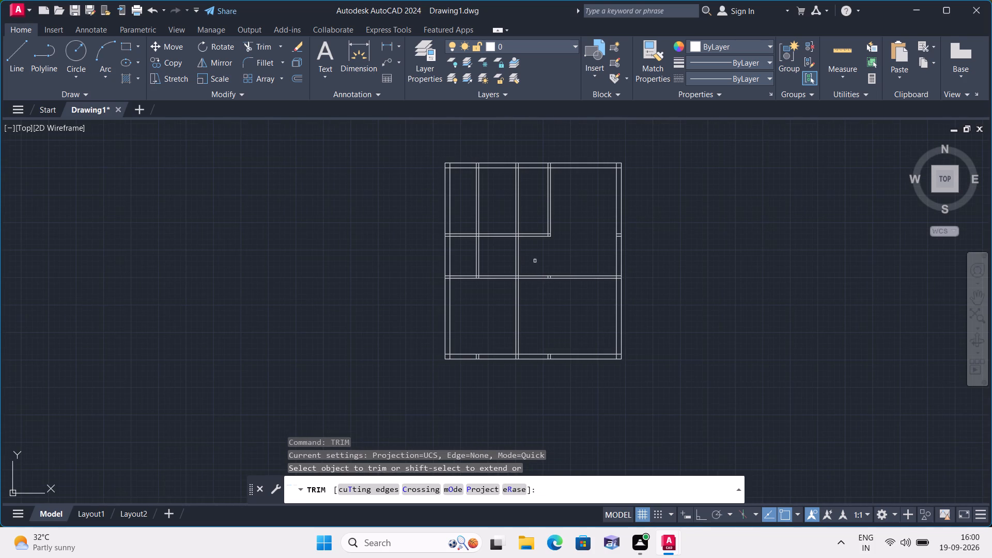
middle_drag(541, 249, 545, 309)
click(535, 268)
click(512, 281)
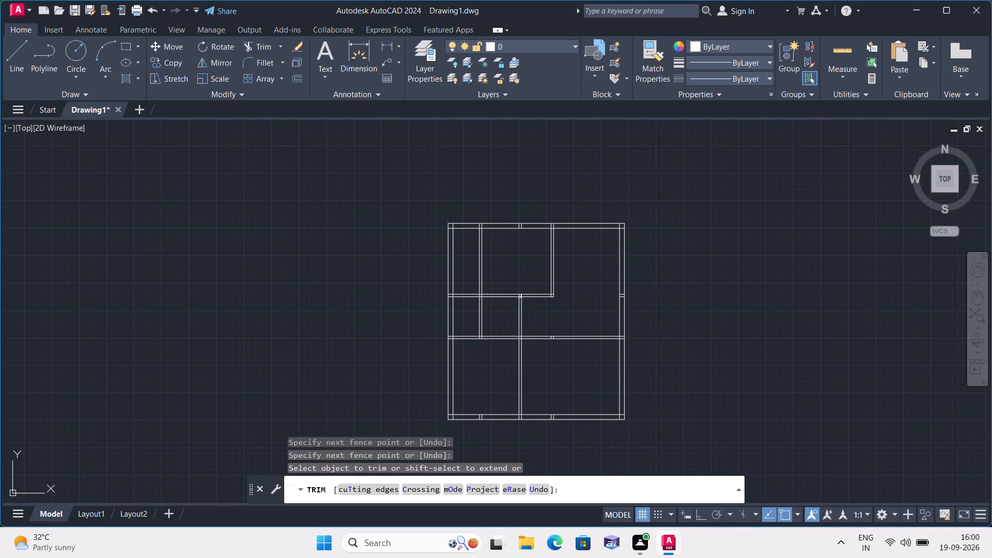
click(541, 320)
click(500, 313)
key(space)
Offset the right-hand line of the lower vertical partition 8'6" to the right.
text(offset)
key(space)
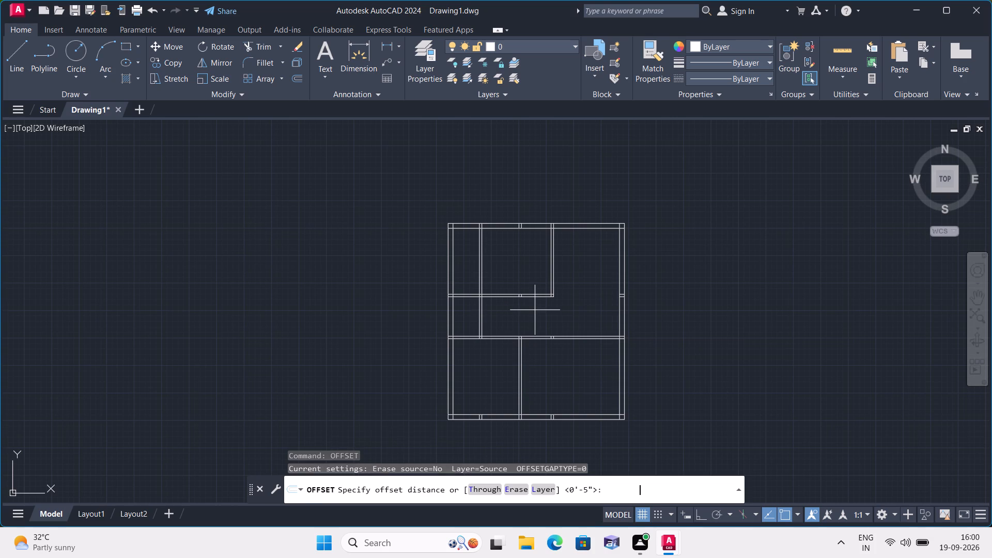
text(8'6")
key(space)
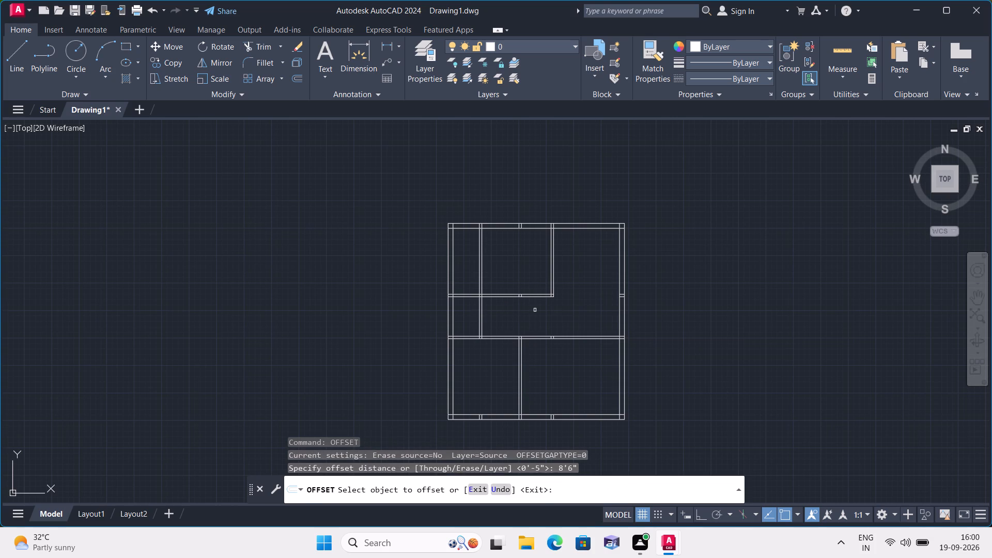
scroll(539, 347, up, 3)
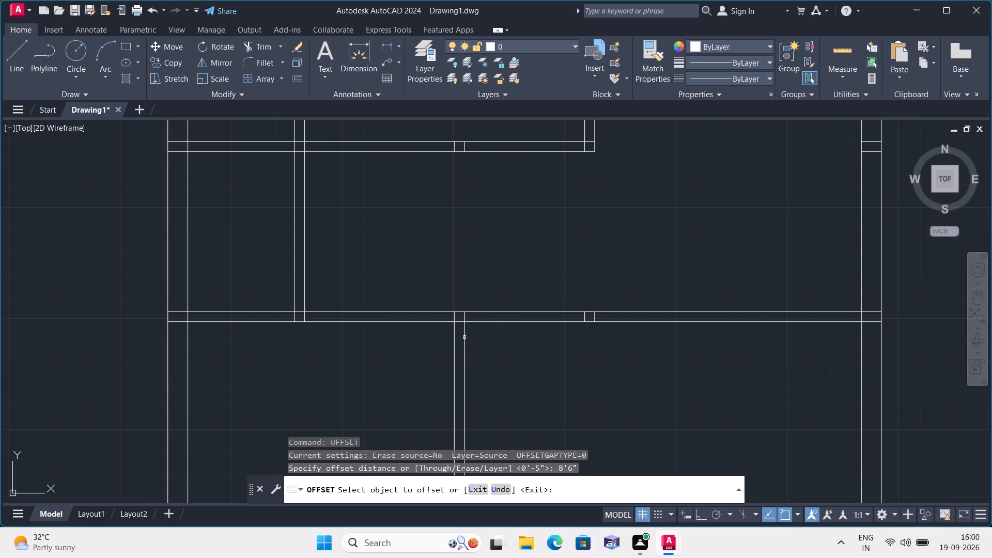
click(465, 337)
click(516, 348)
scroll(576, 364, down, 1)
middle_drag(576, 364, 542, 309)
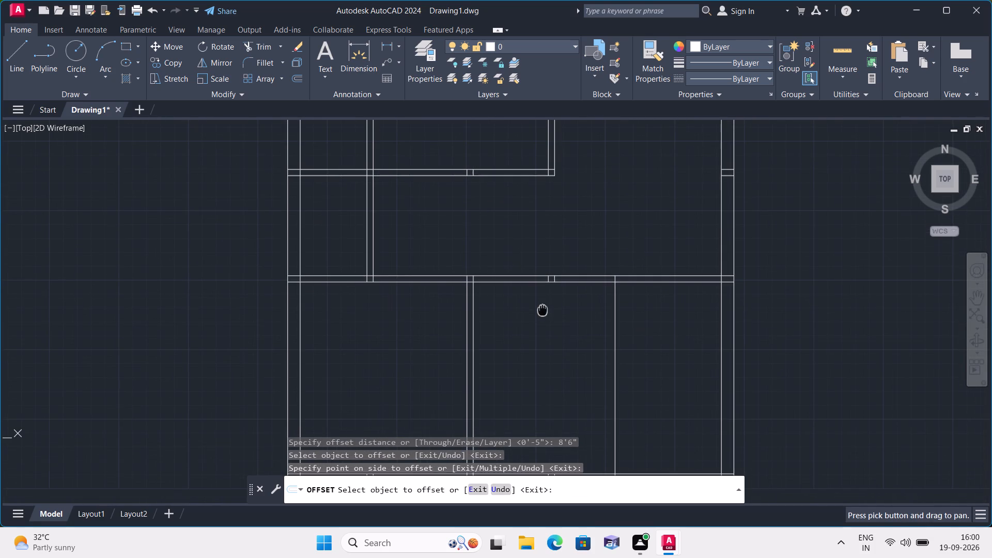
key(space)
Offset the new lower vertical line 4.5" to the right to form a second lower partition.
key(space)
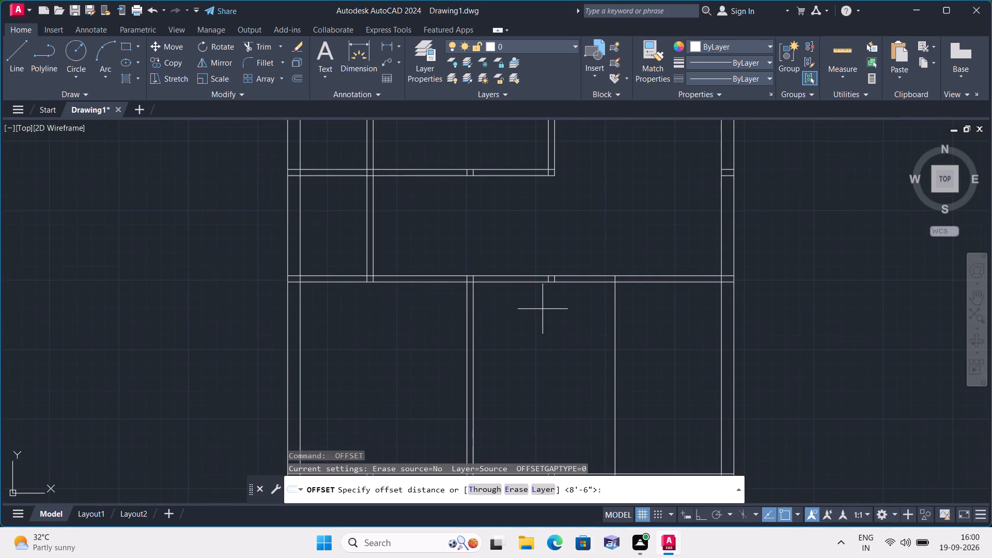
text(4.5")
key(space)
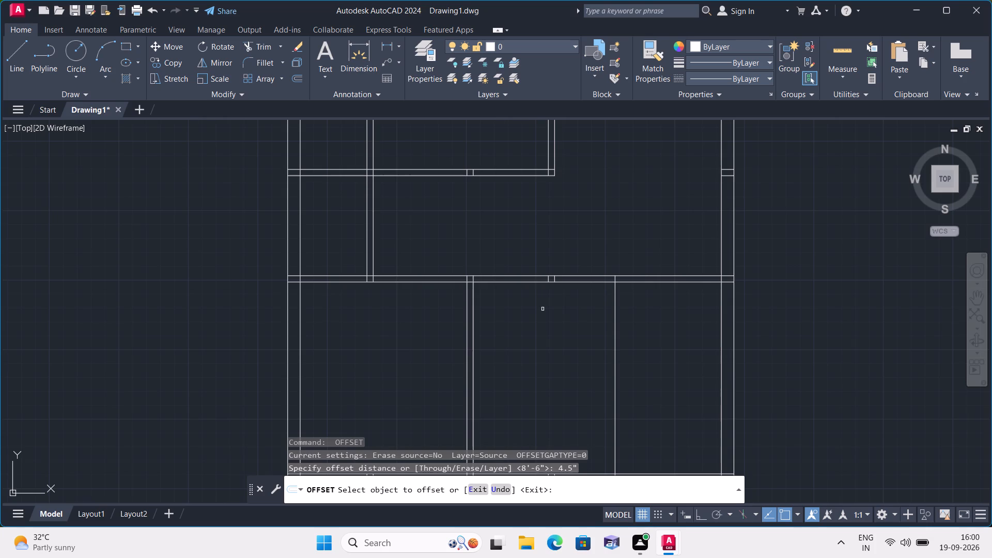
click(616, 366)
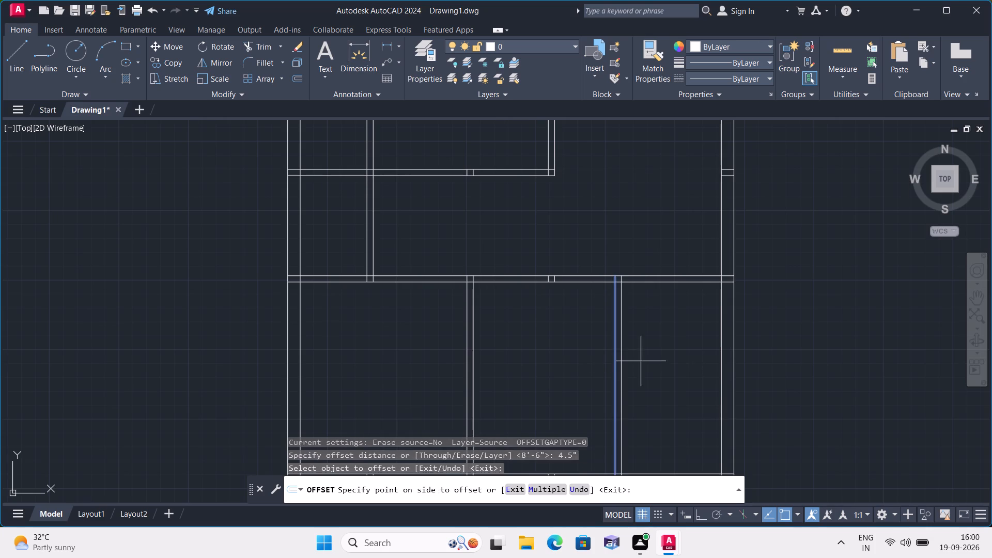
click(641, 361)
middle_drag(656, 369, 614, 327)
scroll(617, 339, down, 1)
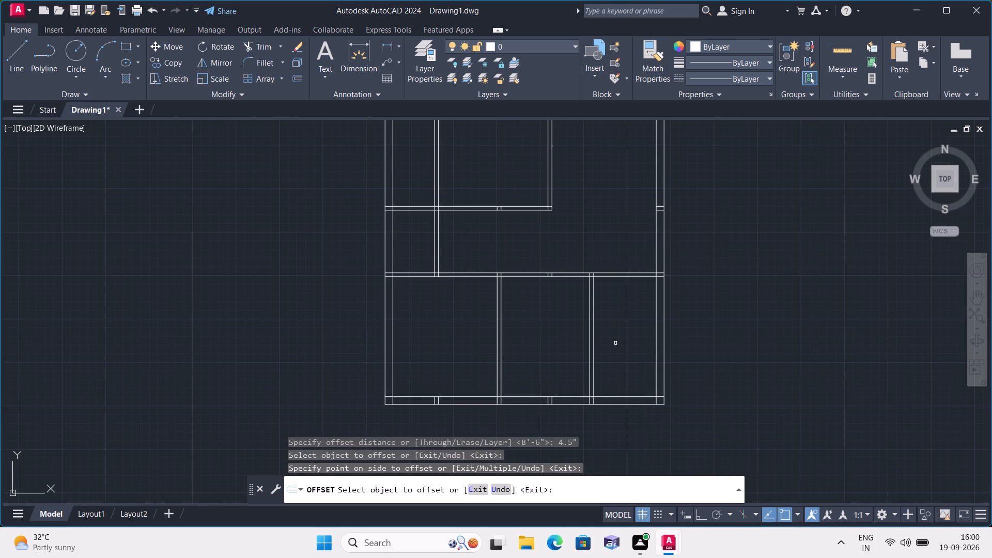
key(space)
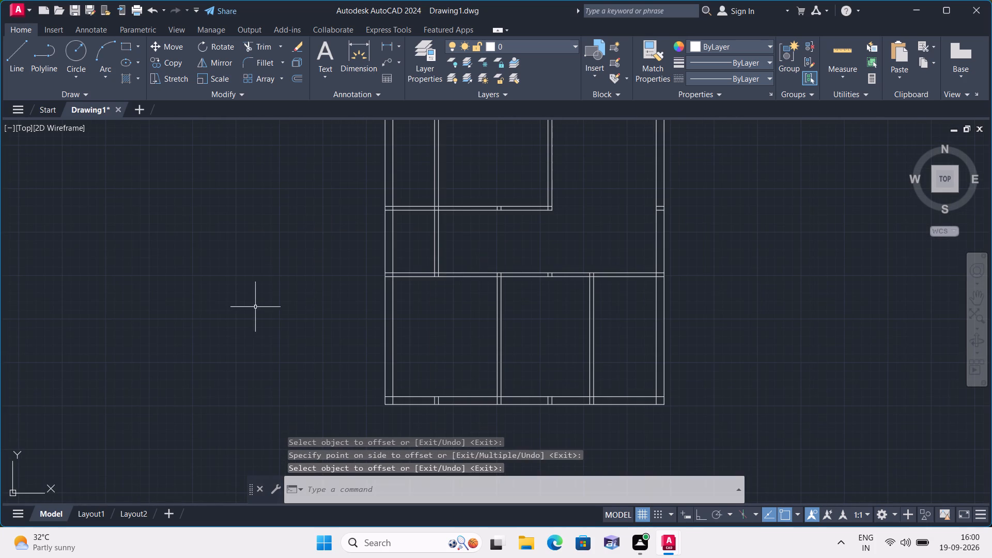
Offset the inner line of the top exterior wall 7' downward.
middle_drag(469, 303, 426, 384)
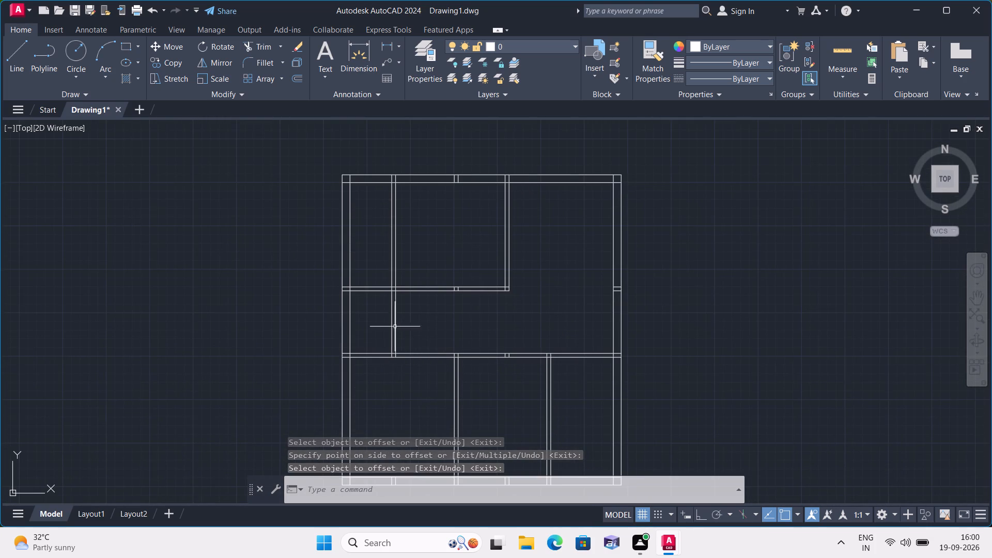
middle_drag(383, 274, 411, 306)
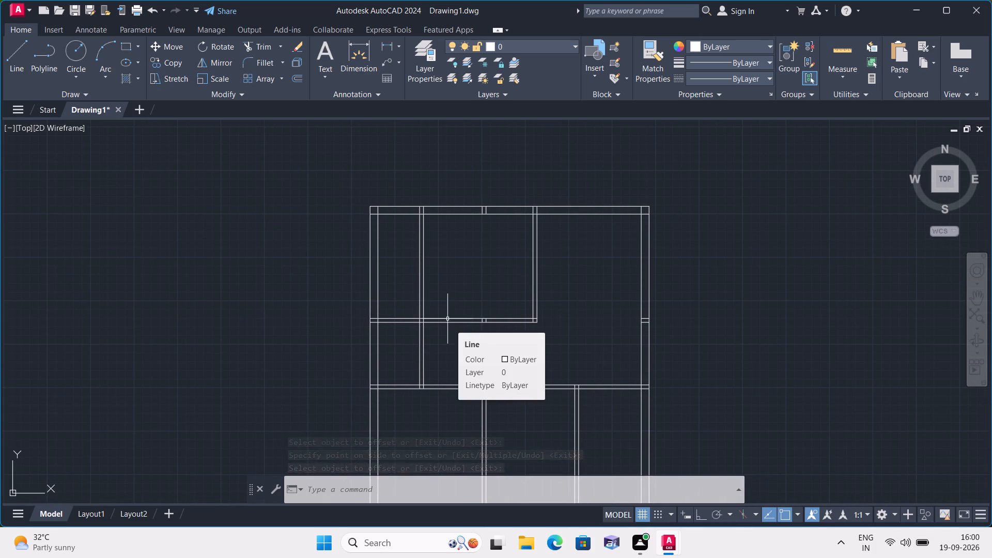
key(space)
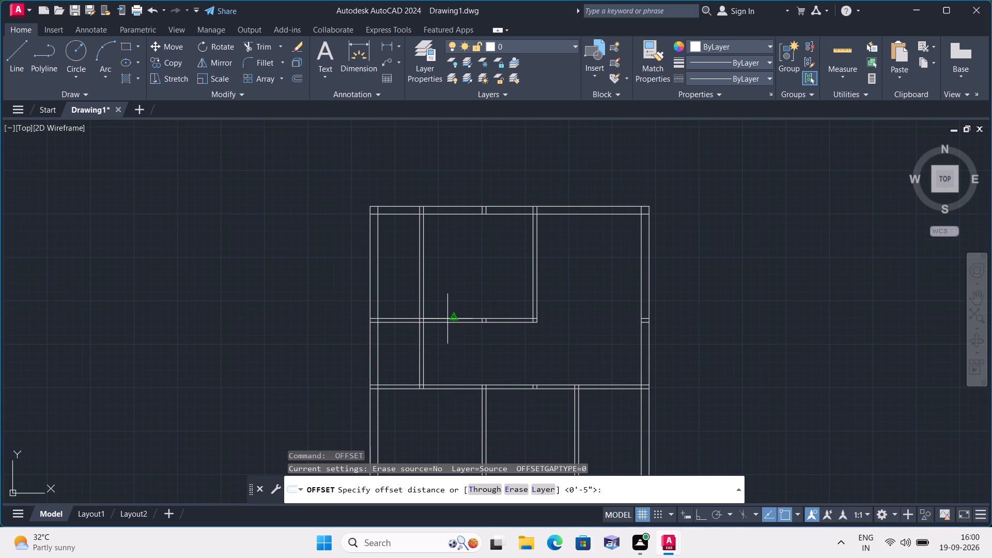
text(7')
key(space)
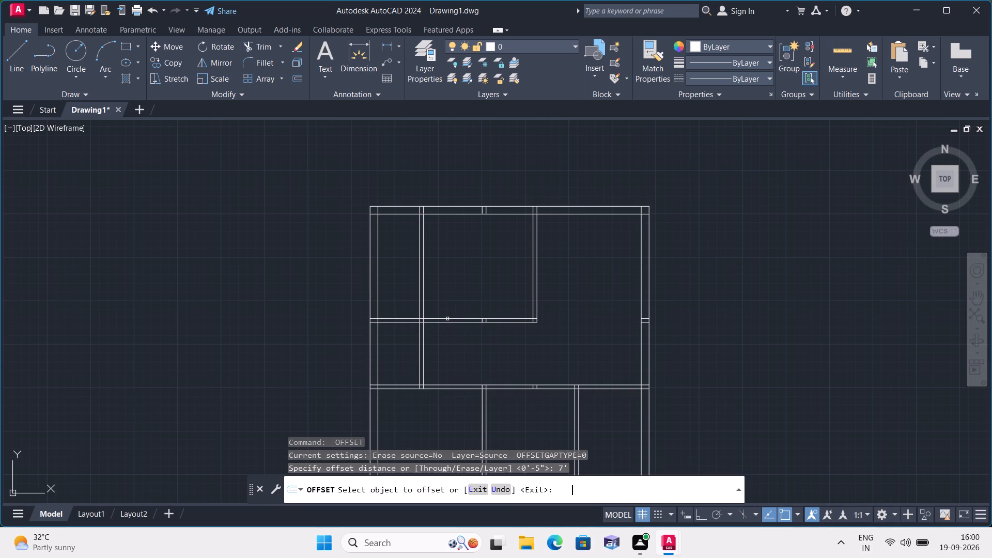
click(413, 215)
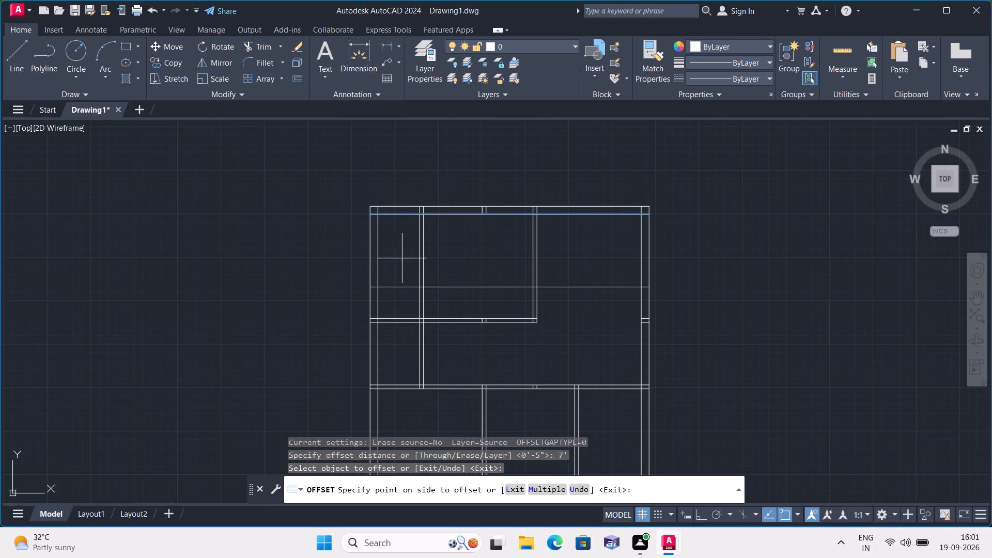
click(402, 258)
key(space)
Offset the new horizontal line in the upper rooms 4.5" downward to form a partition.
key(space)
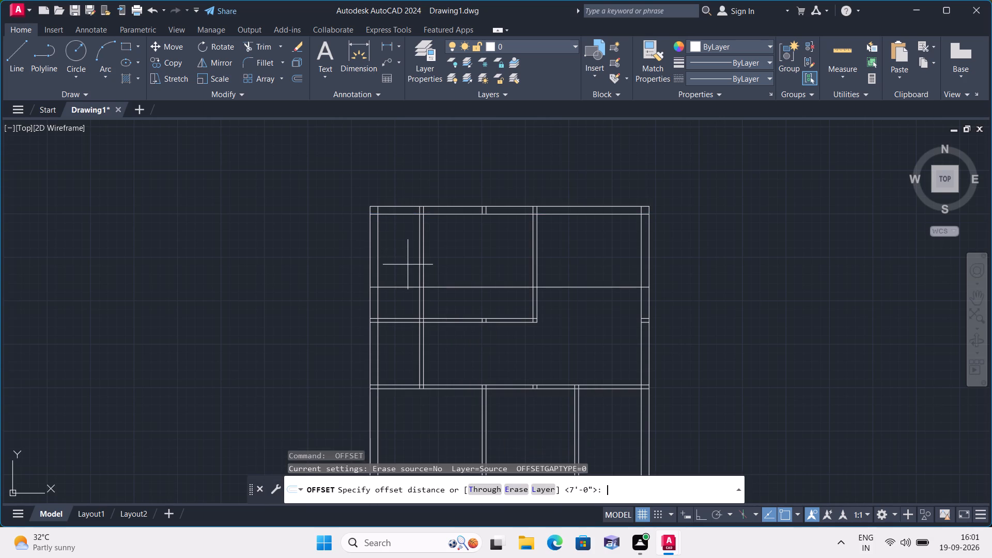
text(4.5")
key(space)
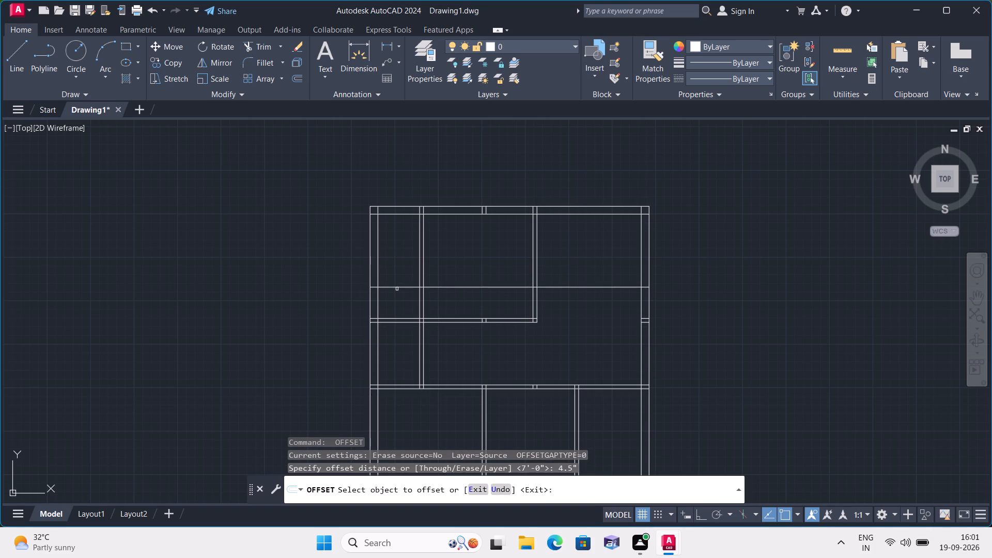
click(397, 288)
click(398, 297)
middle_drag(396, 302, 390, 205)
middle_drag(542, 339, 530, 309)
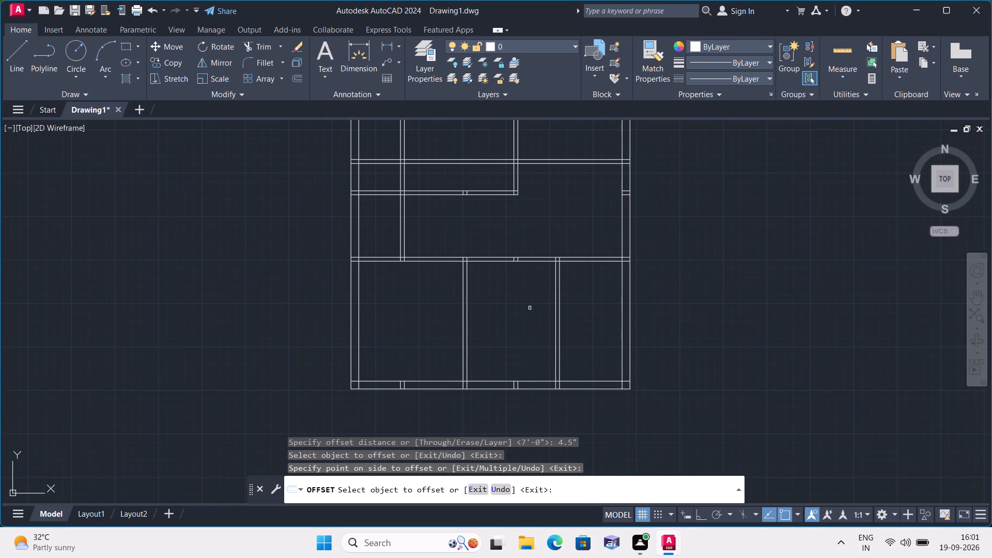
key(space)
Offset the inner line of the bottom exterior wall 6'6" upward.
key(space)
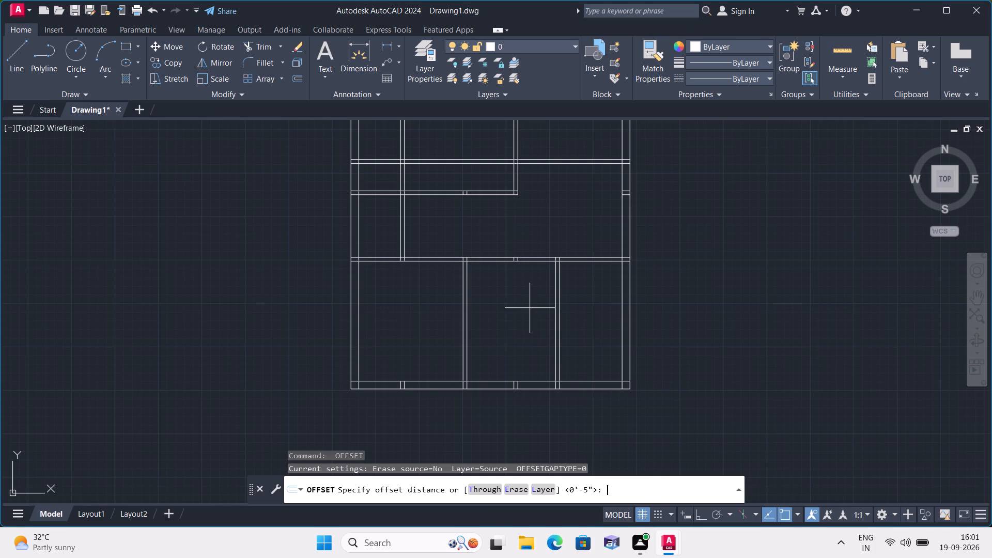
text(6'6")
key(space)
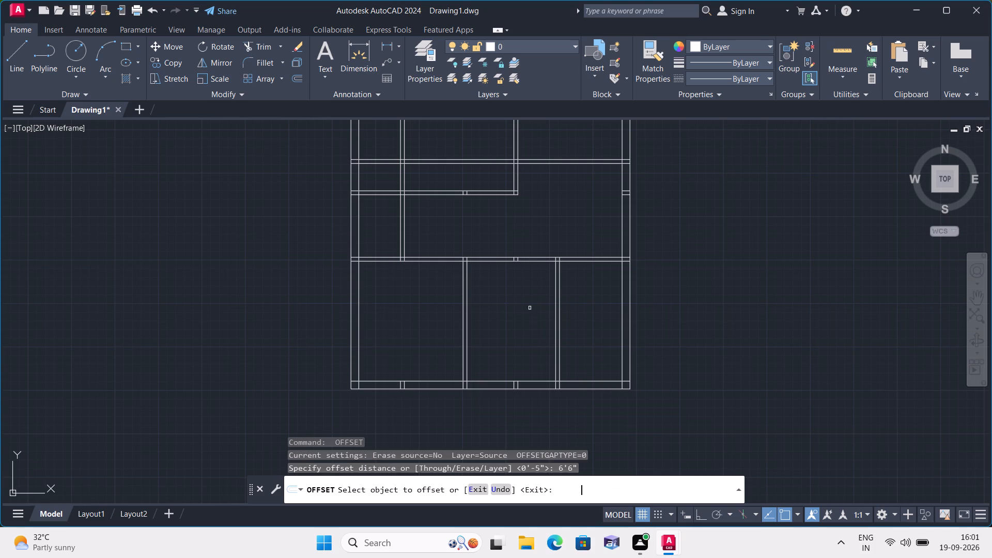
click(537, 381)
click(531, 342)
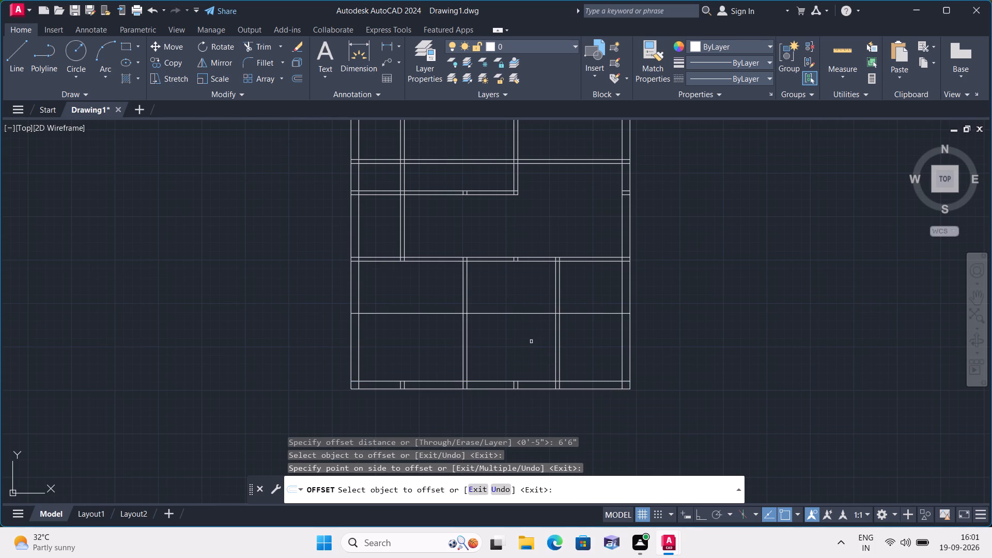
key(space)
Offset the new horizontal line in the lower rooms 4.5" upward to form a partition.
key(space)
text(4.5")
key(space)
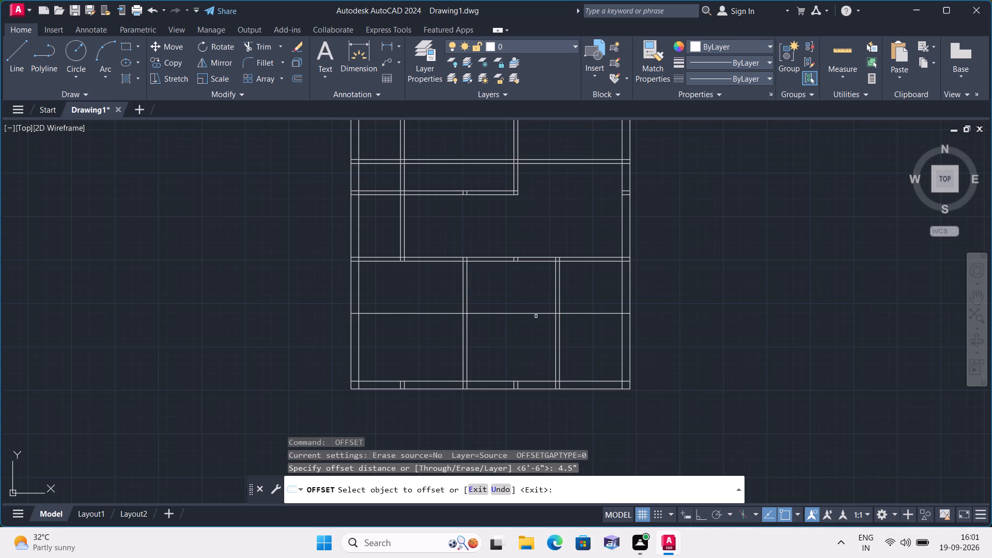
click(536, 314)
click(522, 285)
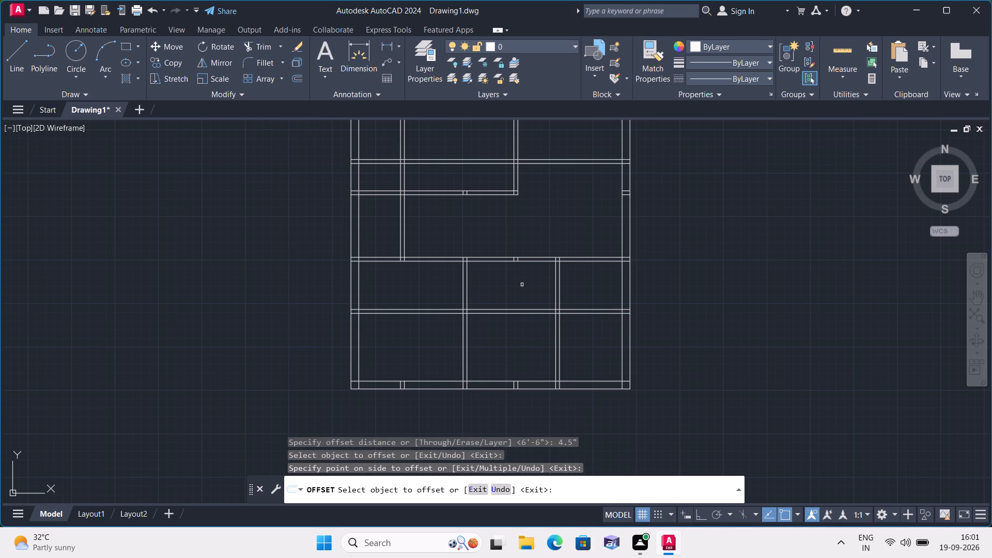
key(space)
Trim the lower horizontal partition out of the lower-left and lower-right rooms, keeping only the part between the two lower vertical partitions.
text(trim)
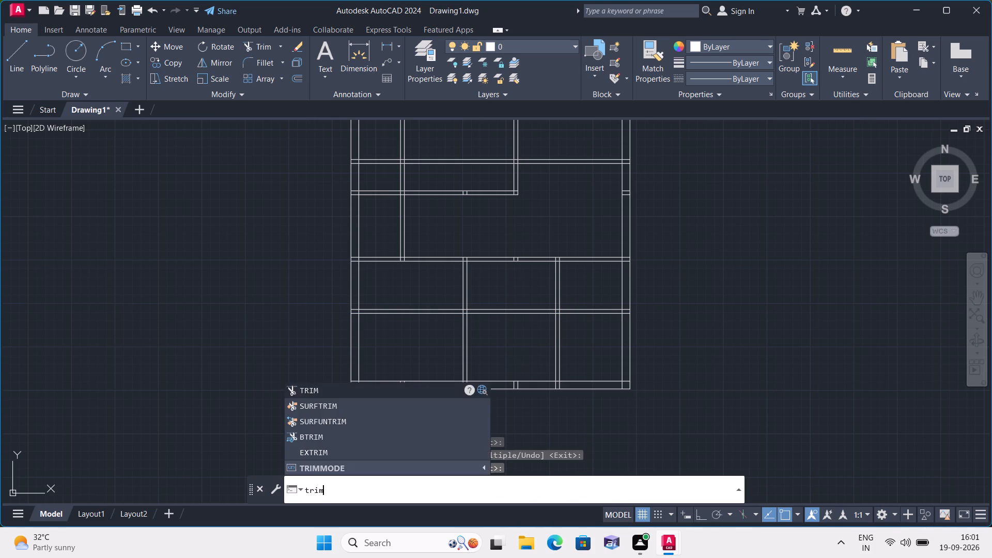
key(space)
click(442, 289)
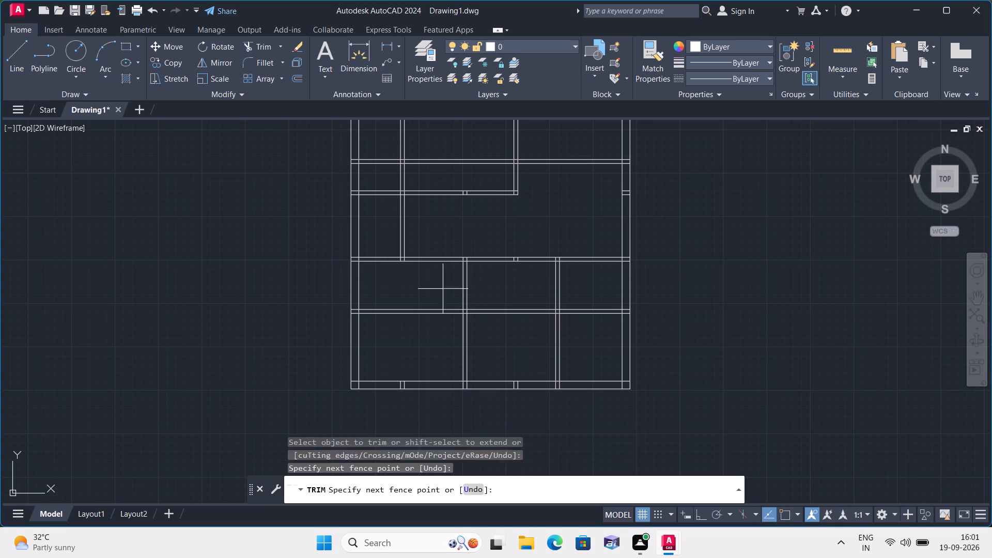
click(415, 329)
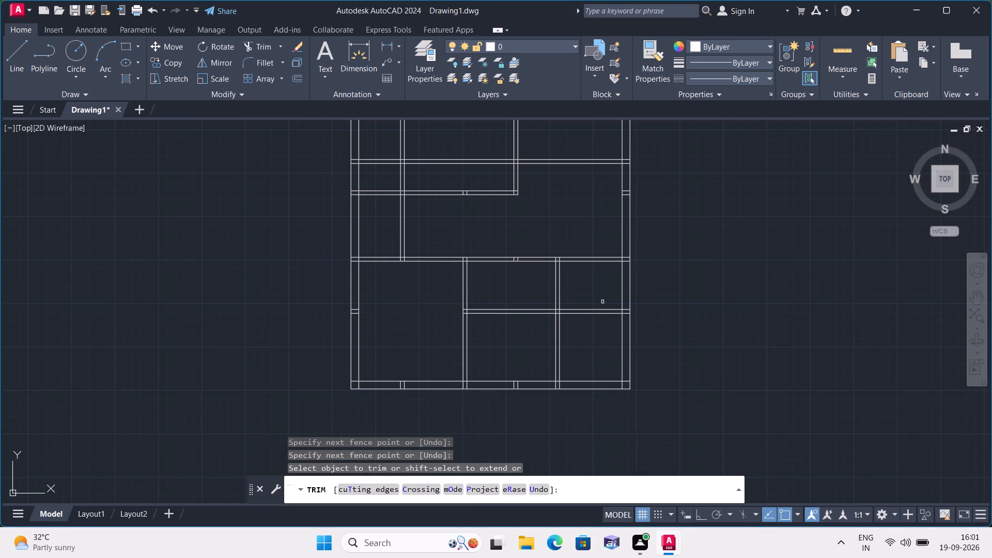
click(595, 297)
click(590, 330)
Trim the middle horizontal partition between the two lower vertical partitions, including the short leftover pieces there.
drag(508, 245, 508, 249)
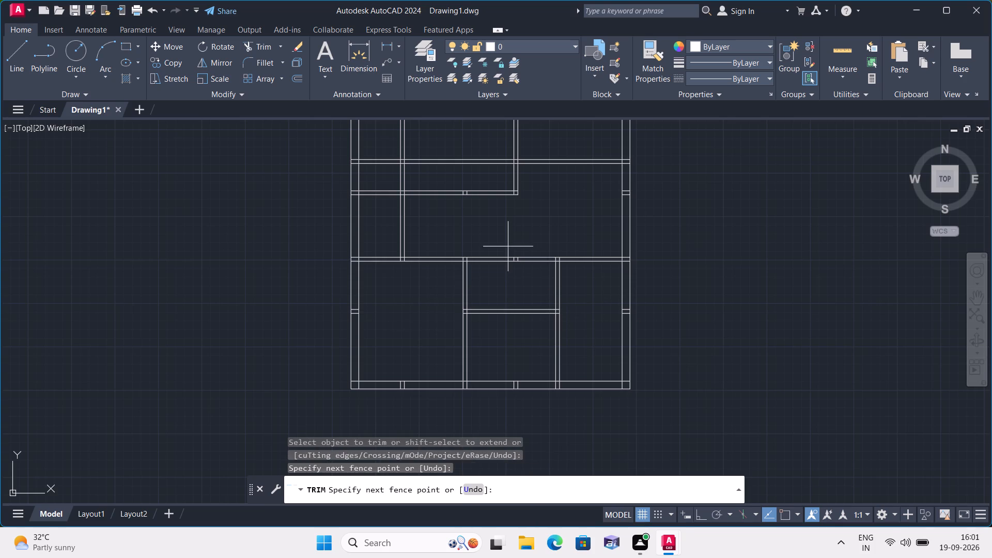
drag(508, 249, 508, 251)
click(515, 283)
drag(520, 253, 530, 282)
drag(514, 255, 518, 261)
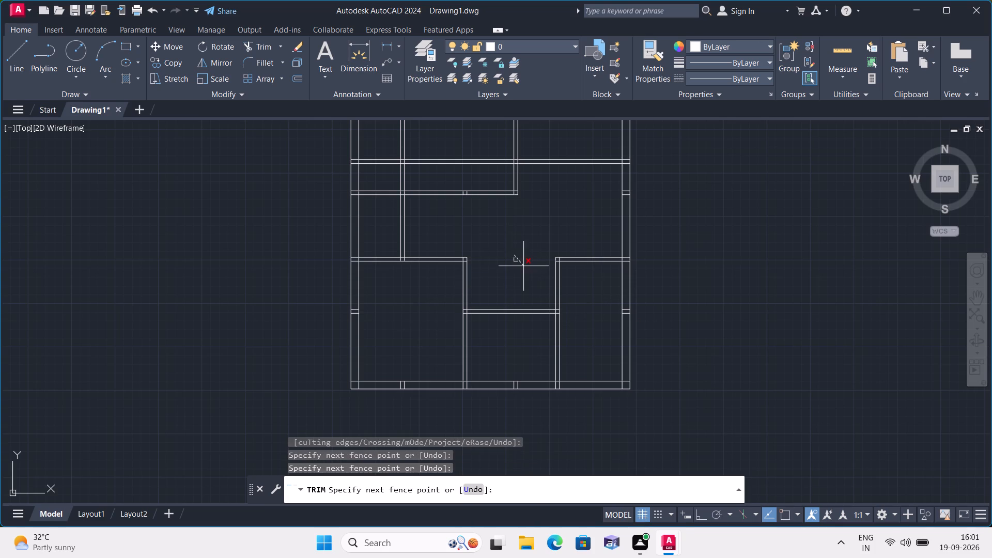
click(522, 263)
click(518, 258)
click(518, 264)
click(518, 262)
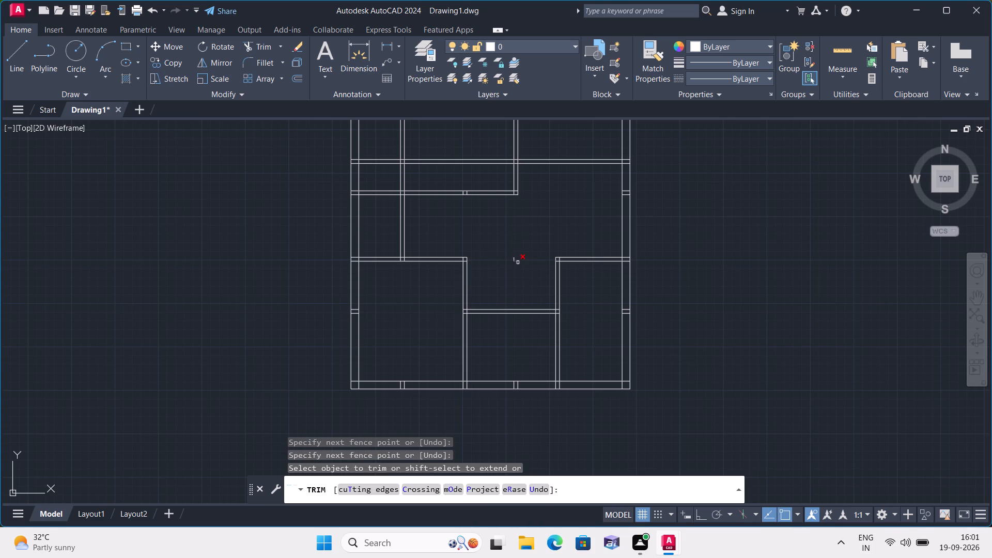
click(516, 261)
Trim the upper horizontal partition out of the upper middle and upper right rooms, keeping only its part in the upper-left room.
middle_drag(507, 251, 541, 374)
scroll(541, 374, down, 1)
scroll(504, 323, up, 2)
click(503, 329)
click(498, 291)
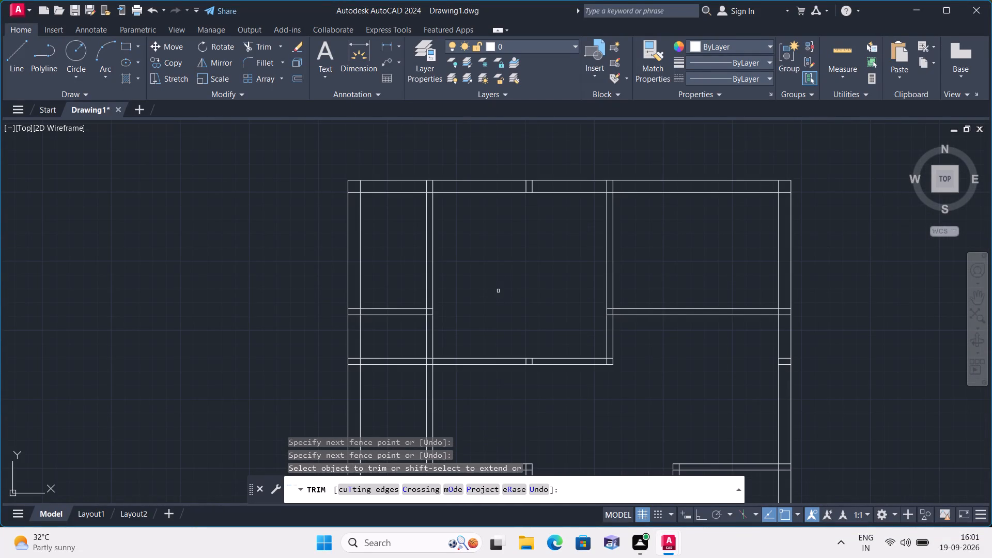
click(633, 299)
click(653, 331)
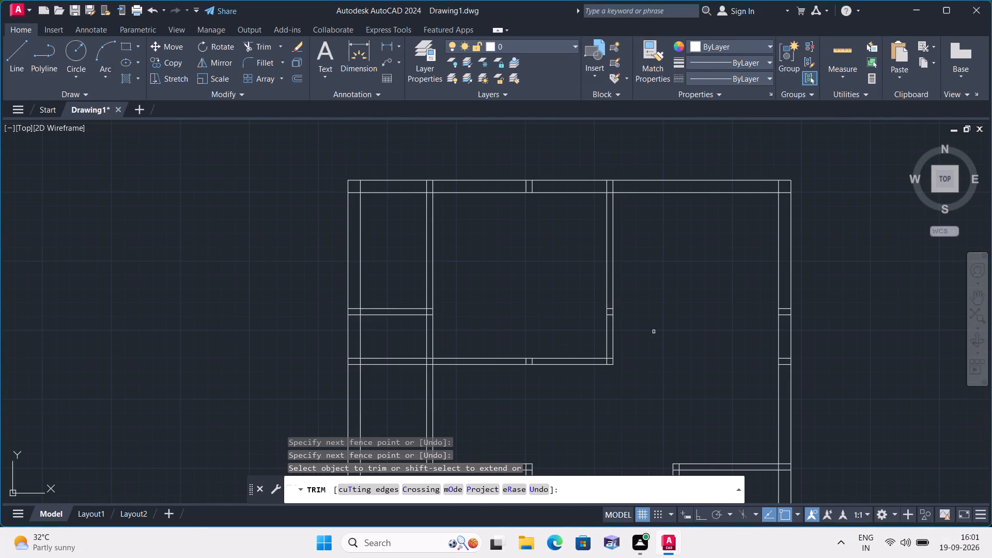
Trim the overlapping inner wall lines at the top-left exterior corner to form a clean corner.
scroll(615, 366, down, 1)
middle_drag(616, 408, 615, 370)
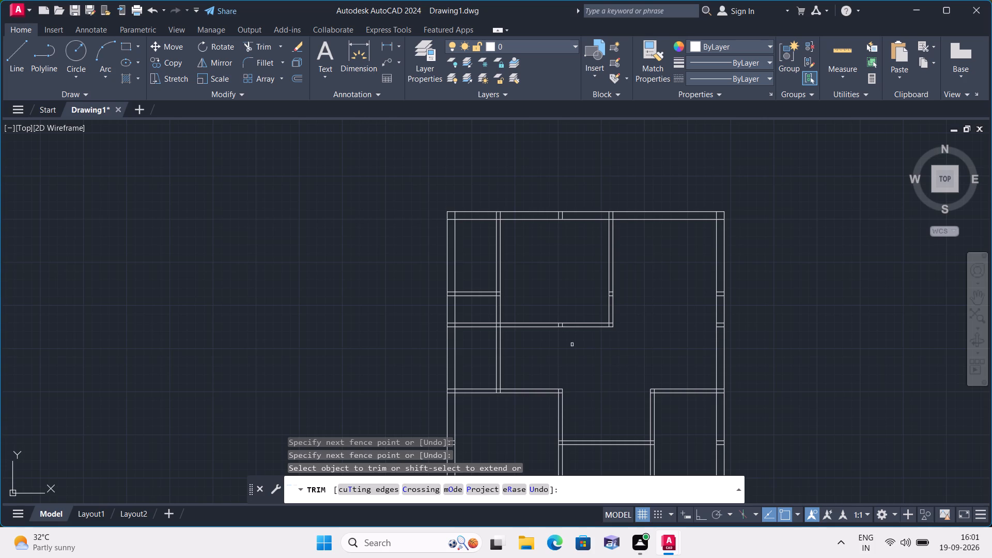
middle_drag(573, 358, 519, 376)
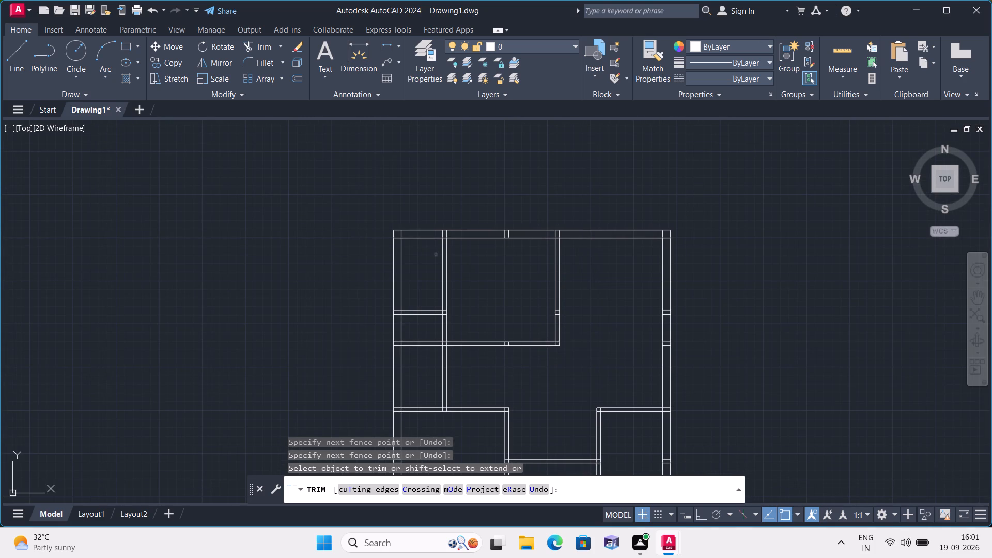
middle_drag(515, 282, 490, 330)
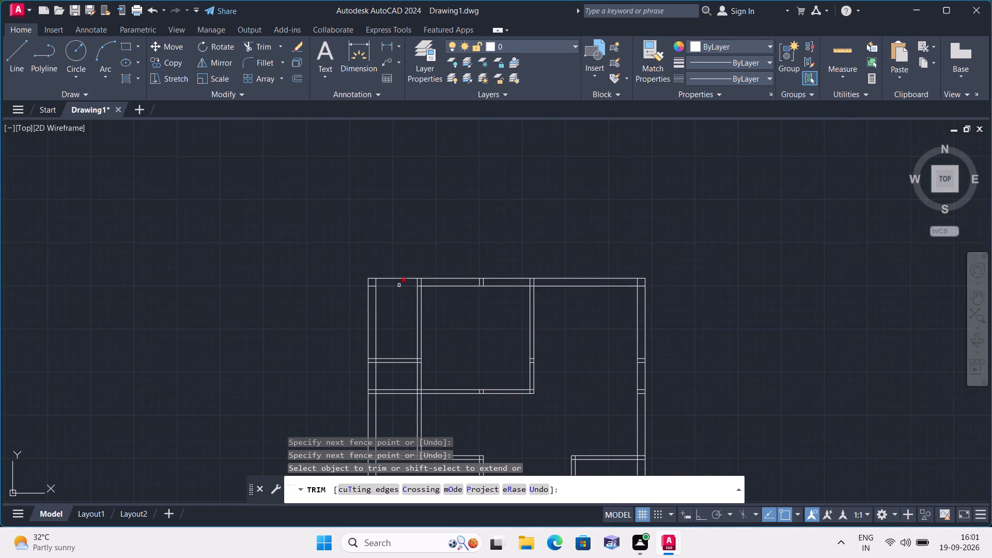
scroll(373, 283, up, 4)
click(350, 307)
click(389, 265)
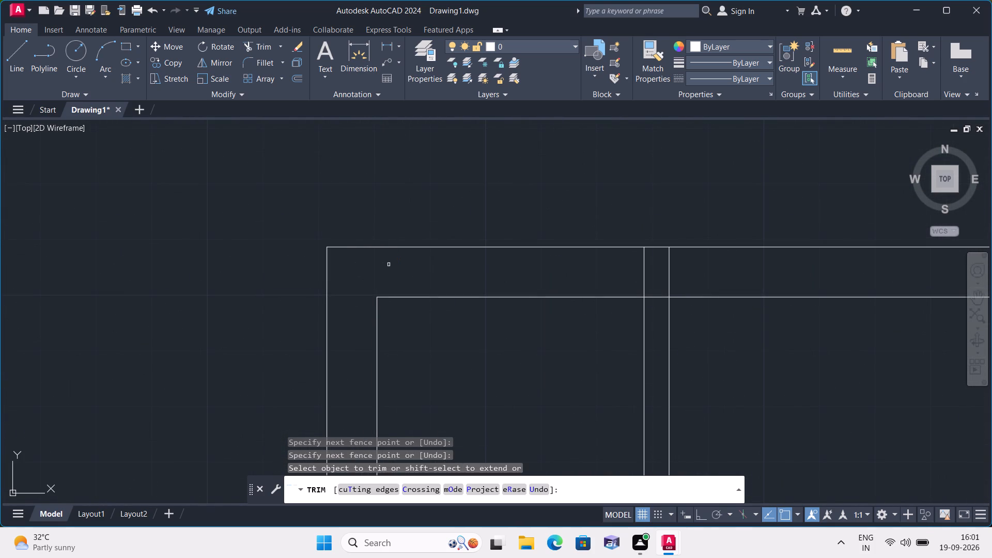
Trim the vertical partition line ends and the leftover stub lines inside the thickness of the top exterior wall.
scroll(391, 266, down, 1)
click(498, 271)
click(615, 272)
scroll(617, 290, down, 1)
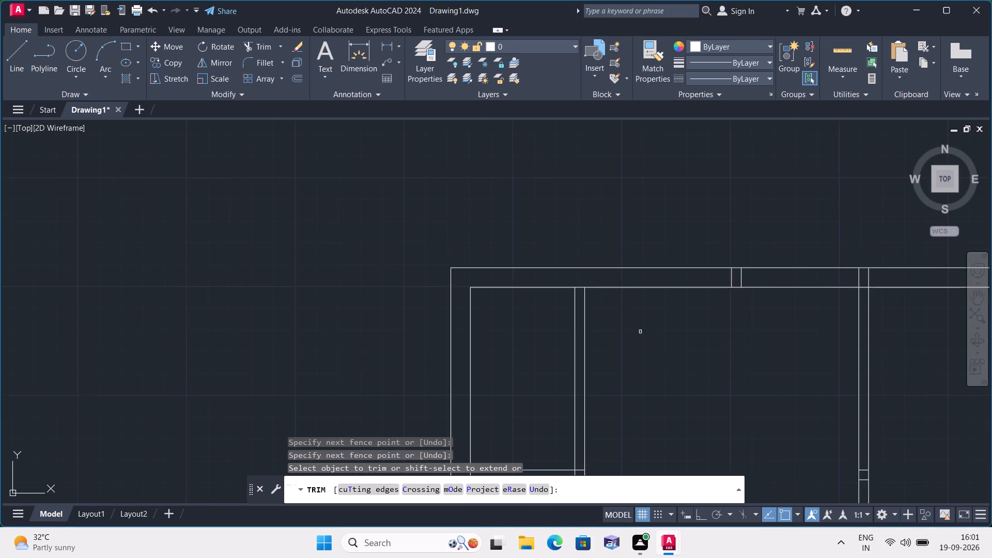
middle_drag(646, 338, 490, 332)
scroll(496, 326, down, 1)
scroll(544, 290, up, 3)
click(514, 290)
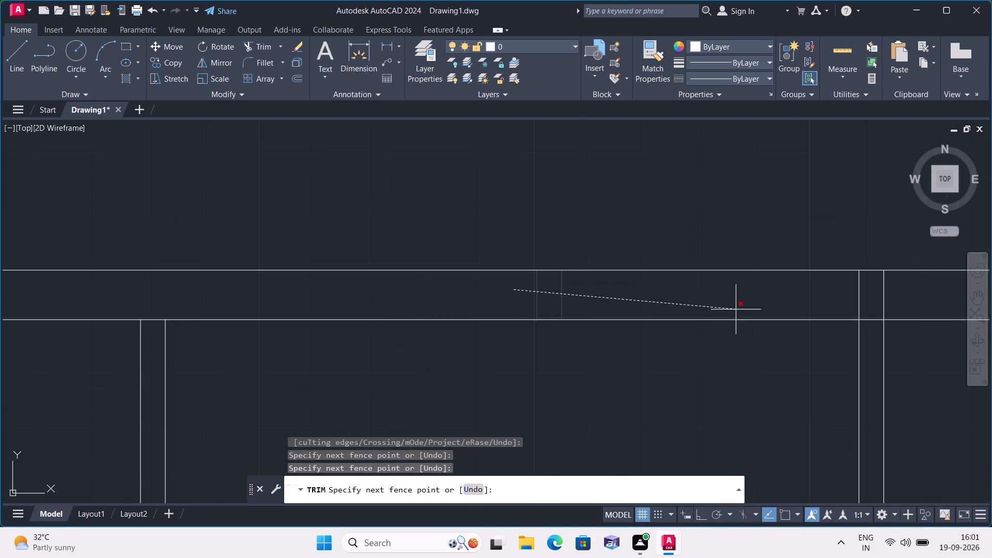
click(736, 309)
scroll(735, 314, down, 3)
middle_drag(723, 352, 444, 325)
scroll(481, 261, up, 1)
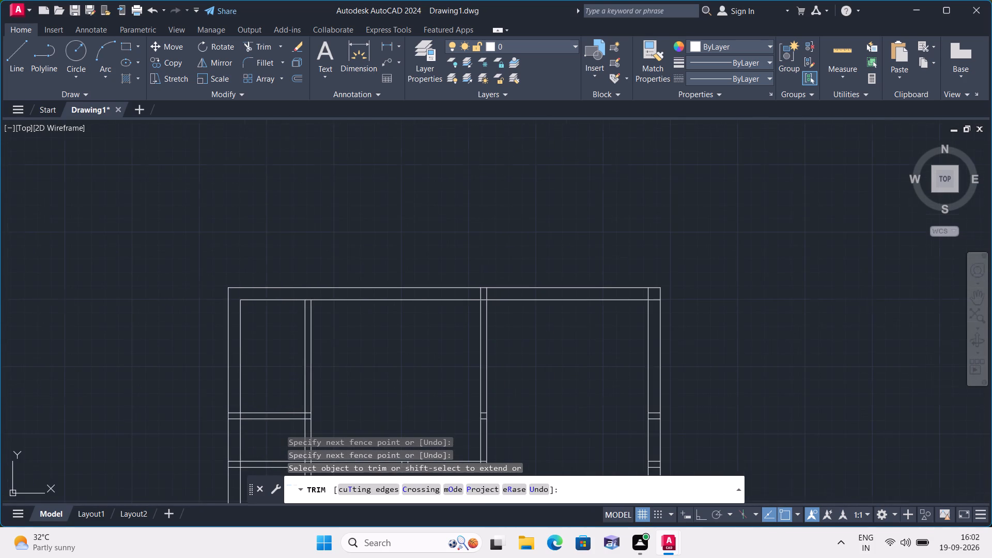
scroll(481, 261, up, 2)
click(427, 380)
click(601, 402)
Trim the overlapping inner wall lines at the top-right exterior corner to form a clean corner.
scroll(598, 396, down, 4)
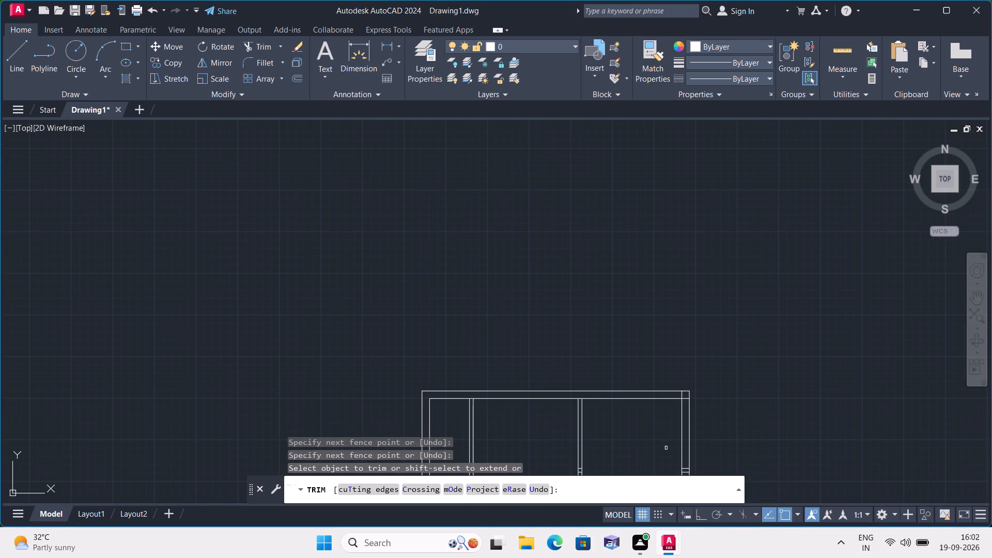
middle_drag(639, 437, 556, 336)
scroll(617, 311, up, 4)
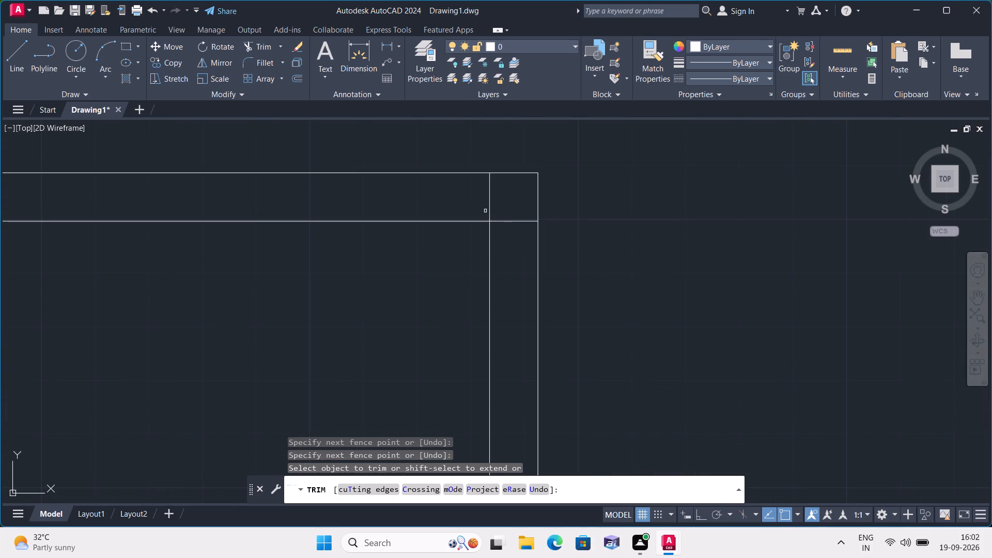
click(464, 196)
click(515, 229)
Trim the ends of the two upper-left horizontal partitions inside the thickness of the left exterior wall.
scroll(518, 230, down, 3)
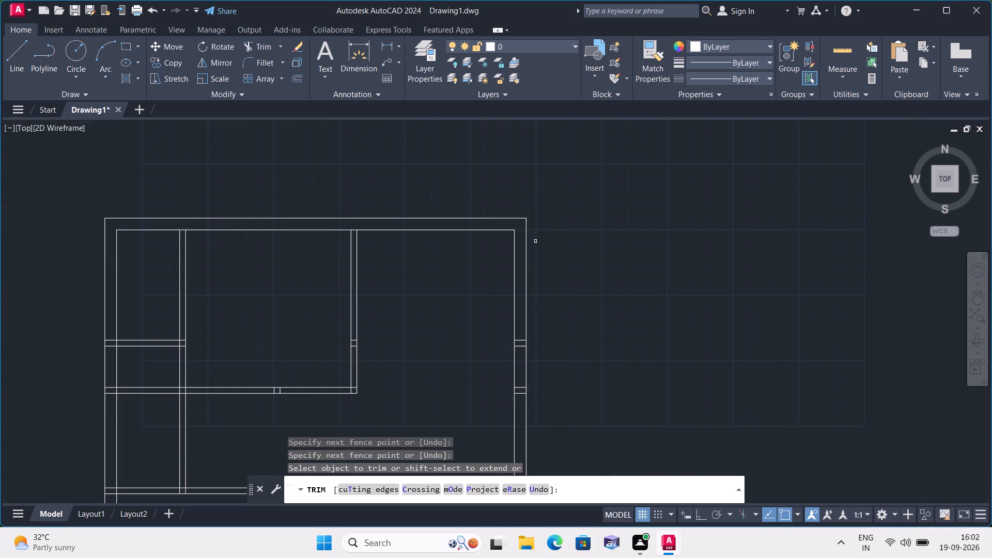
middle_drag(611, 293, 688, 195)
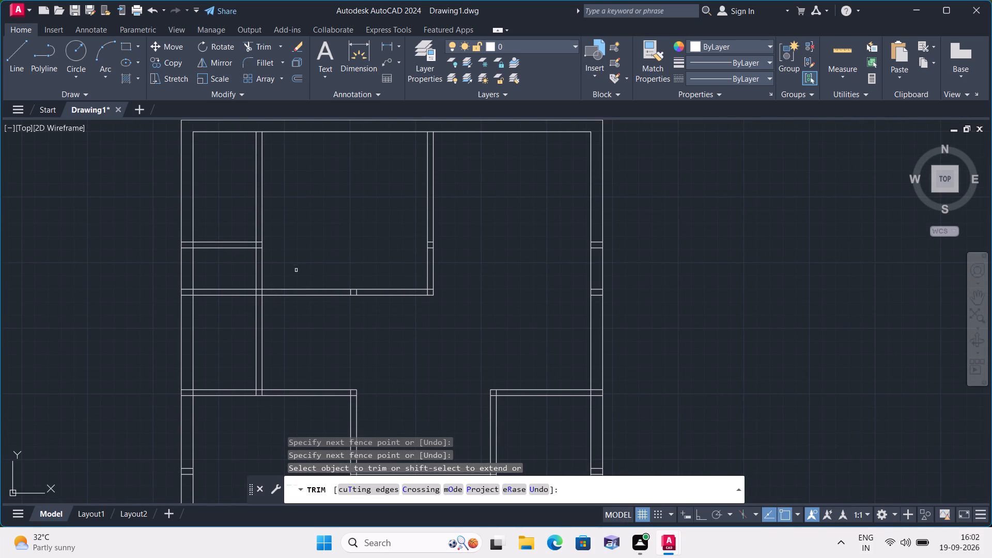
scroll(188, 239, up, 2)
click(189, 238)
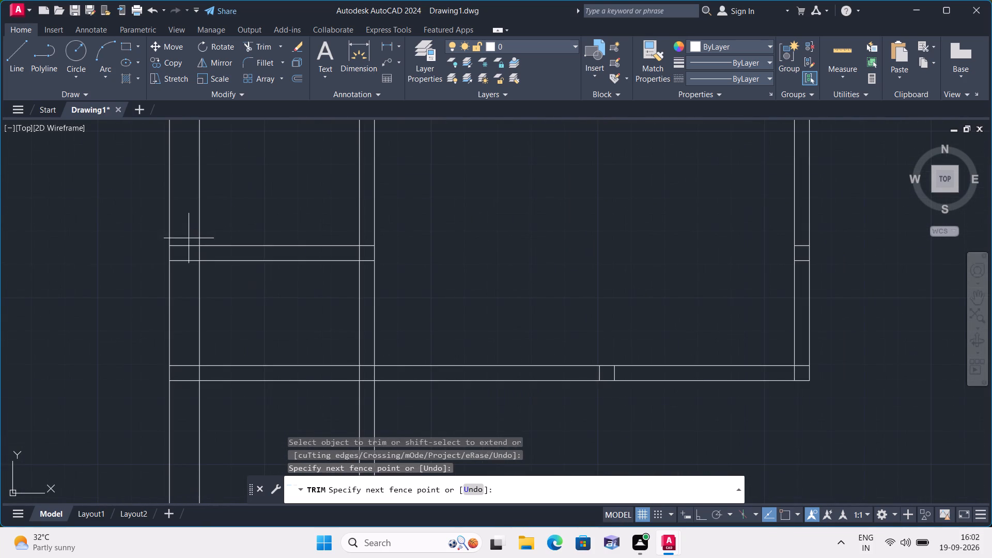
click(189, 277)
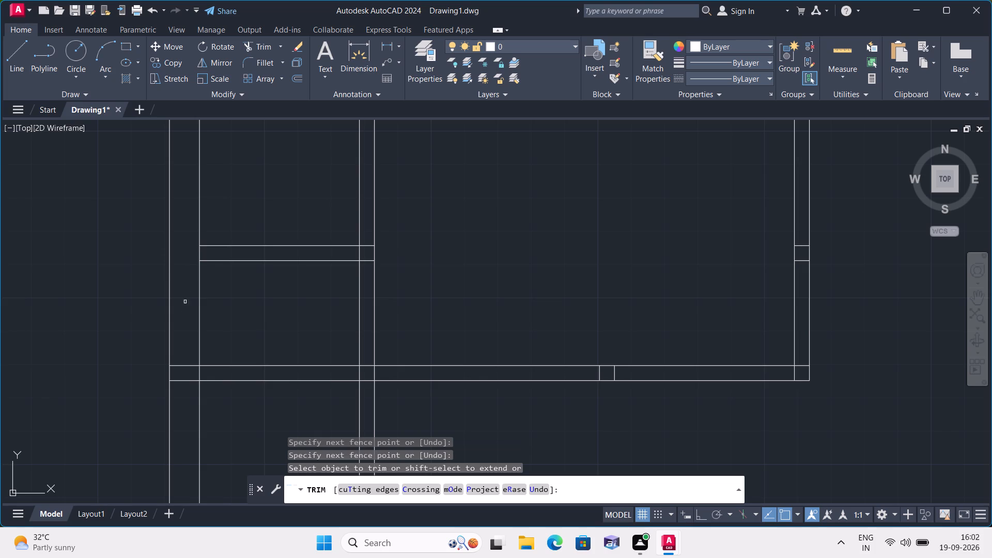
drag(186, 335, 187, 354)
drag(188, 386, 183, 355)
Trim the ends of the short upper-left horizontal partition inside the thickness of the left vertical partition.
scroll(183, 352, down, 1)
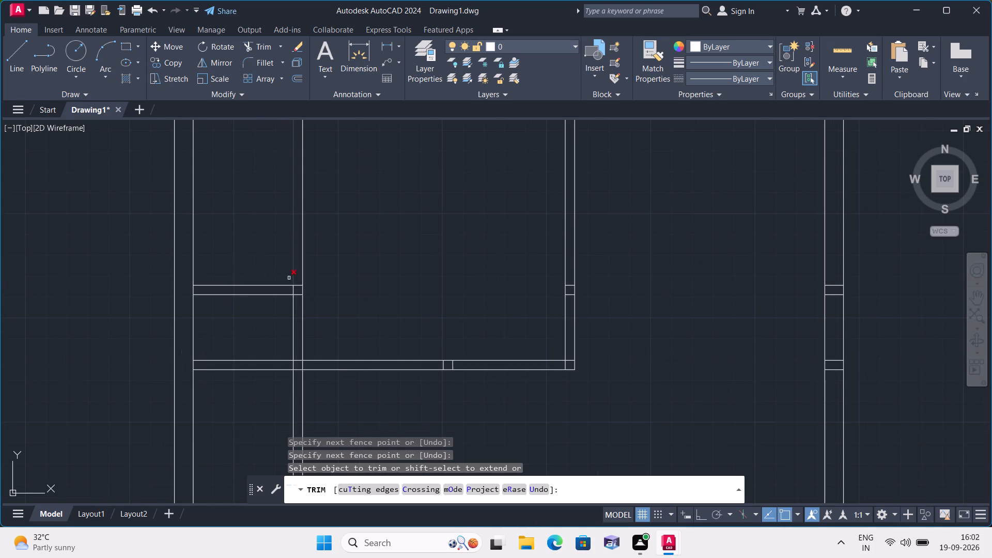
scroll(287, 277, up, 4)
drag(307, 291, 305, 311)
drag(306, 373, 303, 344)
Trim the left vertical partition's lines inside the horizontal partition below the upper rooms, and that partition's upper line across the junction.
scroll(307, 312, down, 3)
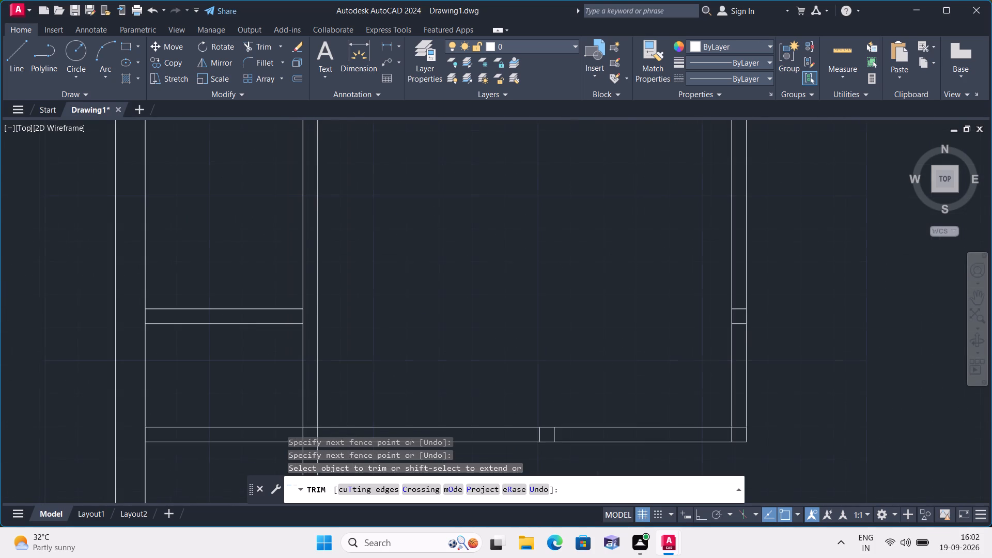
scroll(432, 311, down, 2)
middle_drag(432, 311, 486, 222)
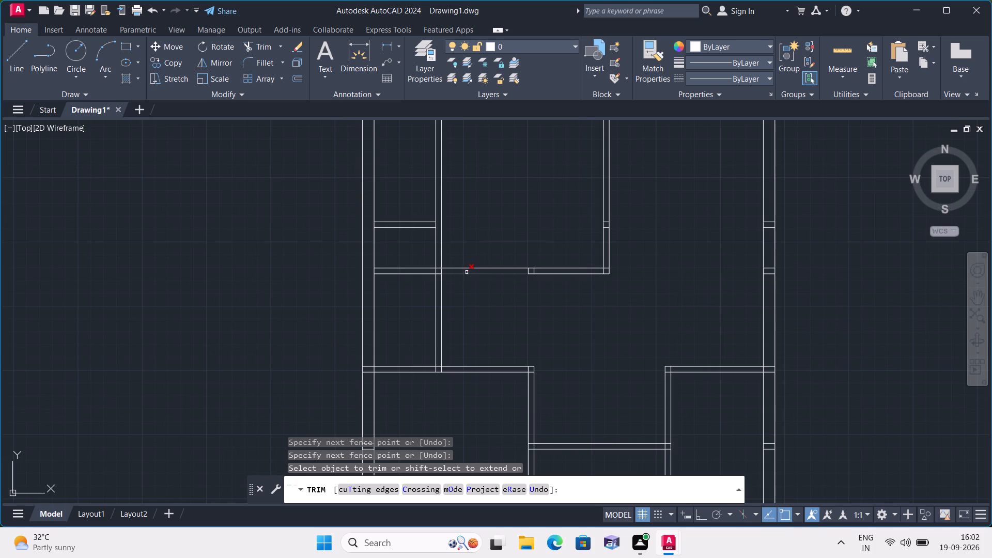
scroll(425, 277, up, 3)
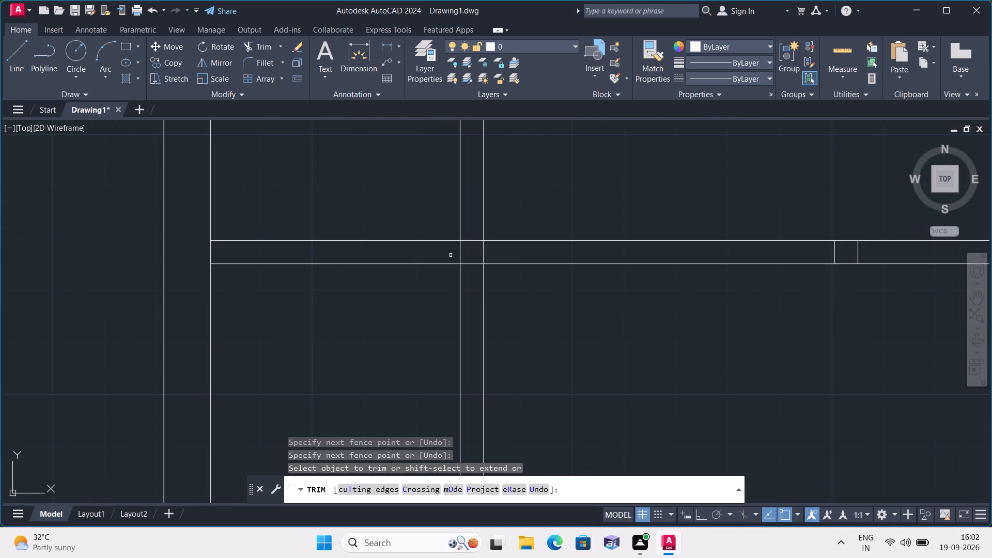
click(451, 253)
click(491, 251)
click(468, 237)
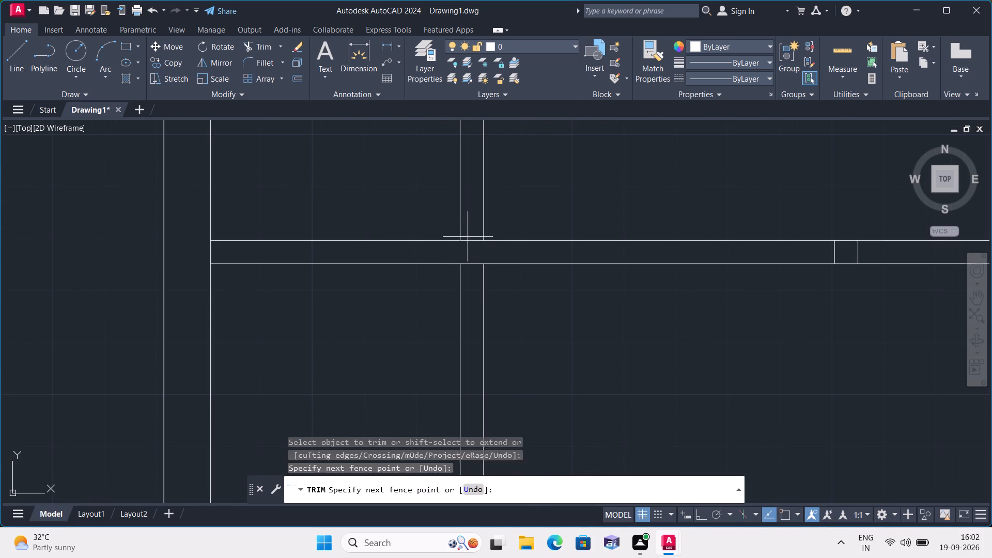
click(469, 245)
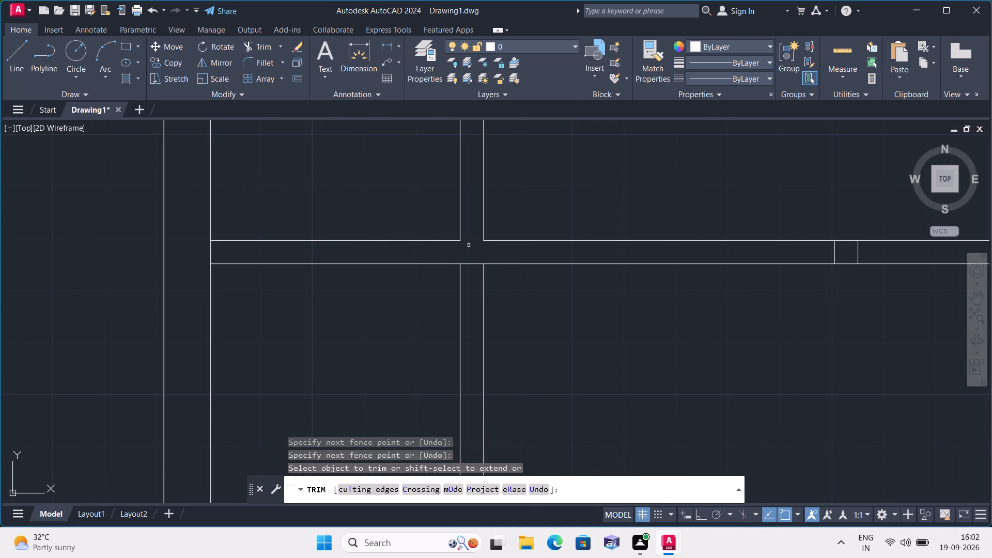
Trim the left vertical partition's line between the short upper-left partition's two lines to open their T-junction.
scroll(469, 245, down, 3)
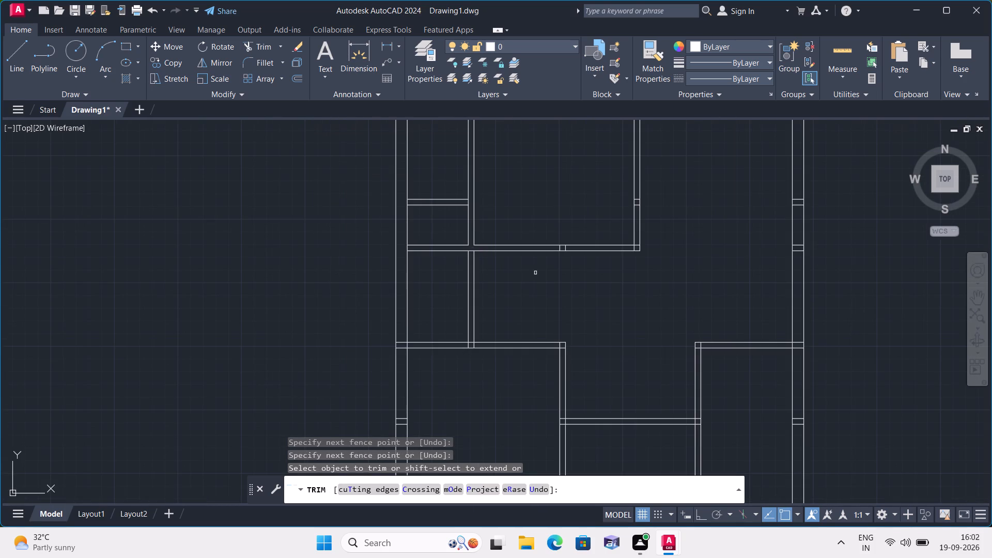
middle_drag(535, 273, 524, 311)
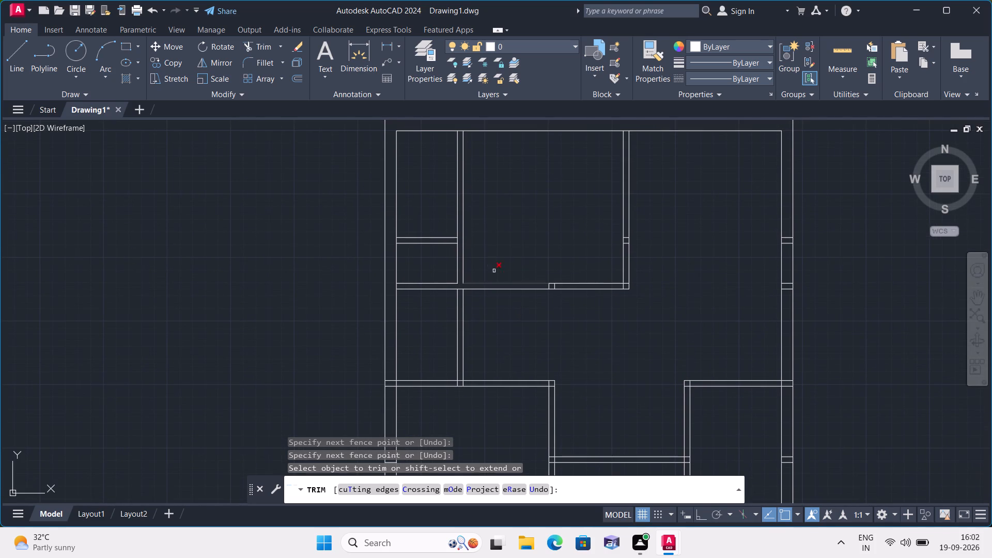
scroll(435, 233, up, 1)
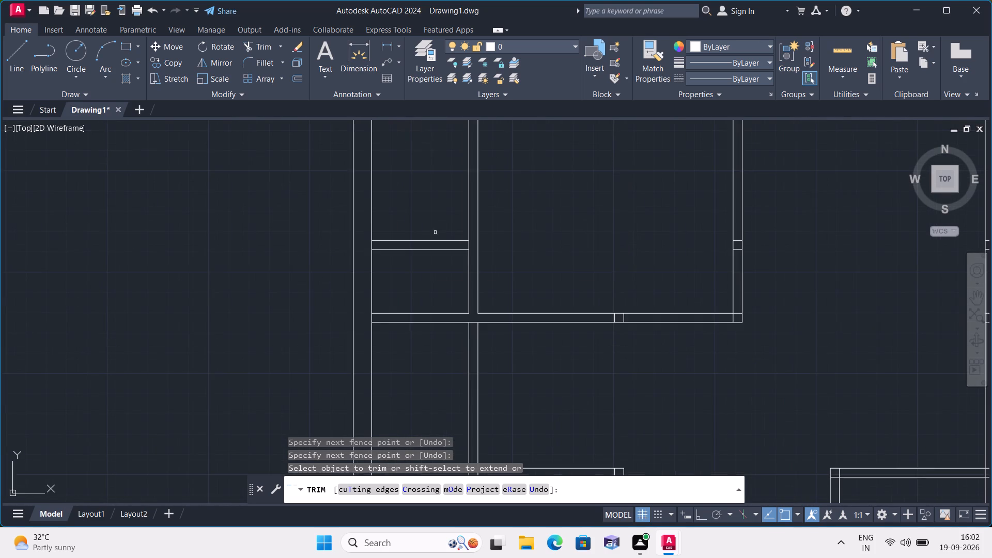
scroll(435, 233, up, 1)
click(485, 252)
click(491, 254)
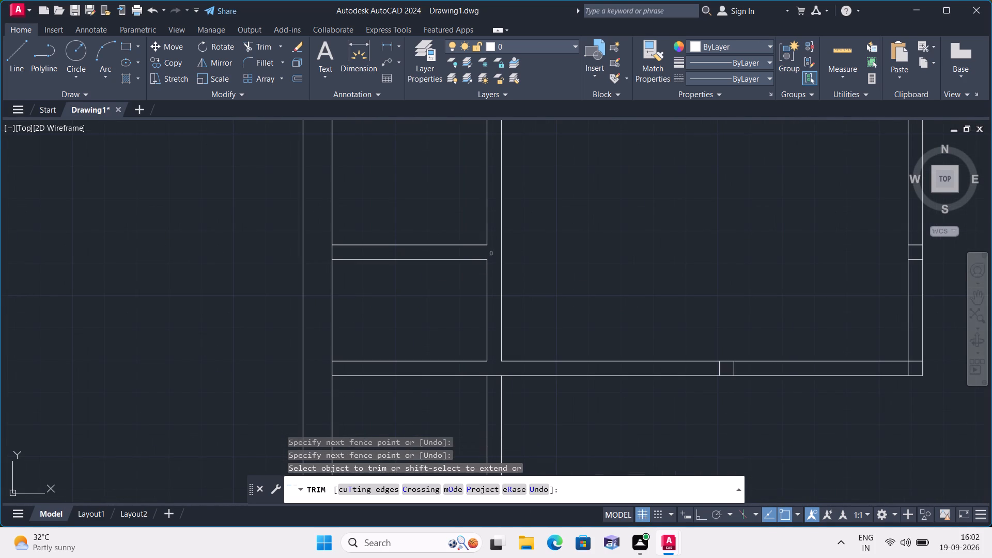
Trim the two leftover stub lines inside the horizontal partition below the upper middle room.
scroll(491, 252, down, 4)
scroll(536, 268, up, 3)
scroll(493, 283, up, 4)
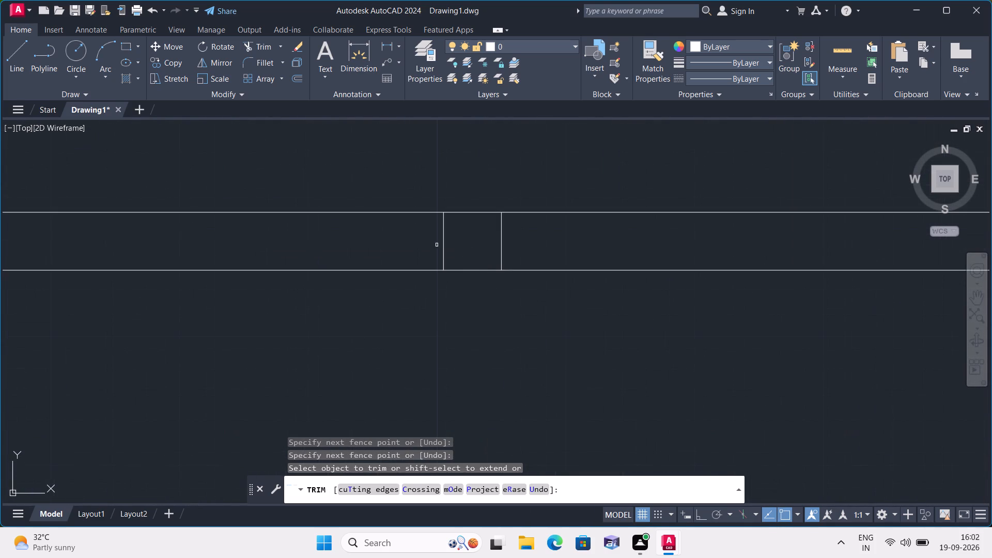
click(417, 239)
click(532, 244)
Trim the overlapping inner partition lines at the lower-right corner of the upper middle room.
scroll(531, 253, down, 3)
middle_drag(603, 322, 563, 355)
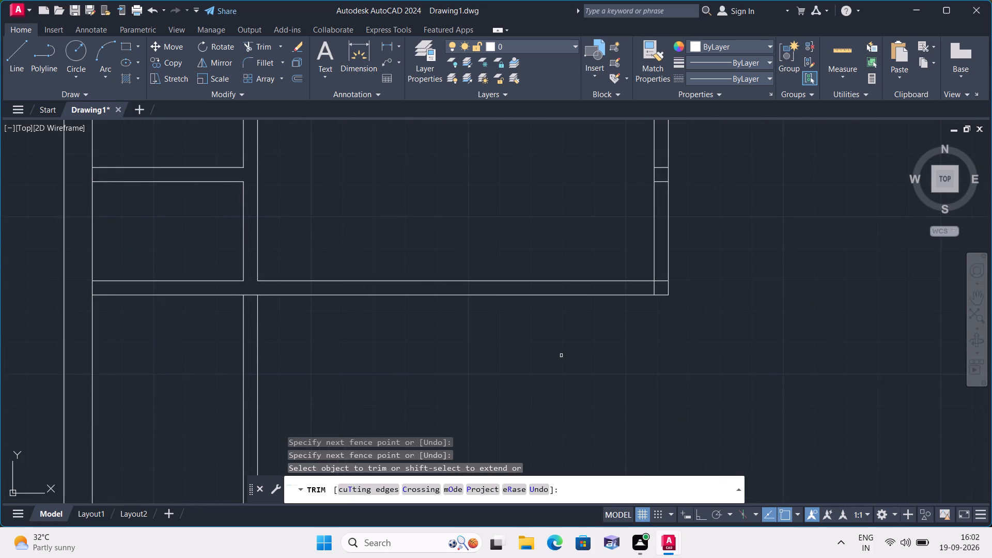
scroll(651, 278, up, 4)
click(638, 310)
click(687, 271)
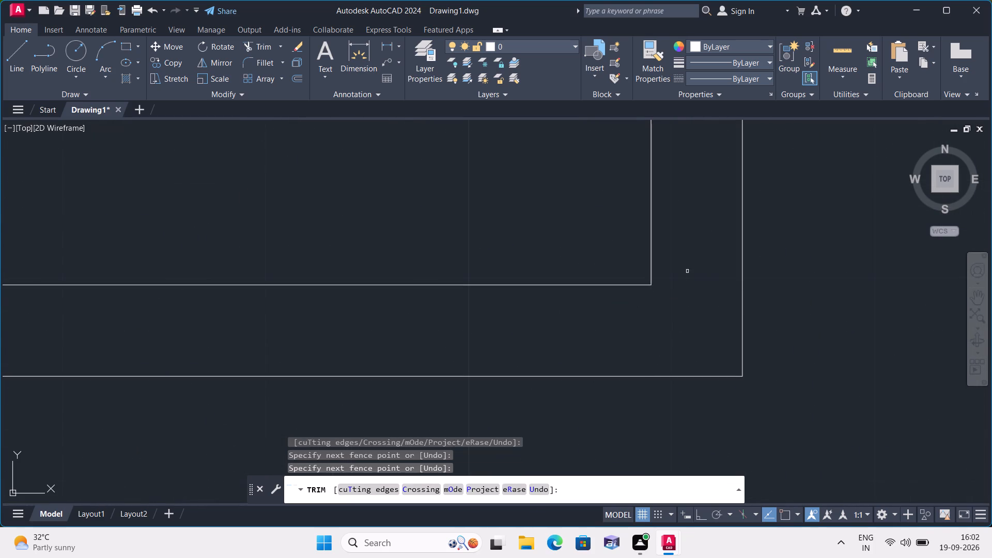
Trim the two leftover stub lines inside the upper middle room's right partition.
scroll(578, 212, down, 3)
middle_drag(556, 190, 566, 326)
scroll(569, 319, down, 1)
scroll(598, 236, up, 4)
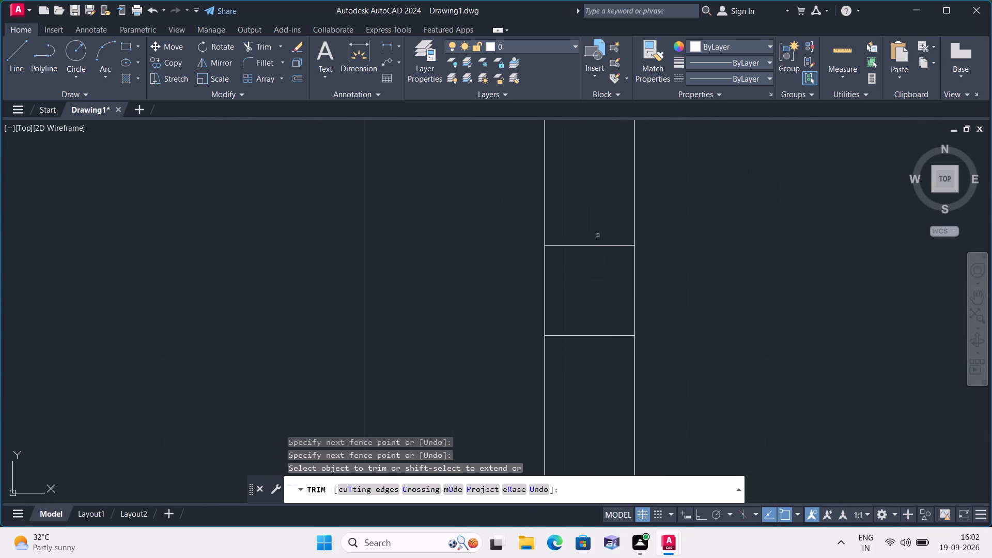
click(598, 233)
click(606, 345)
Trim the two upper pairs of leftover partition stub lines inside the right exterior wall.
scroll(500, 290, down, 7)
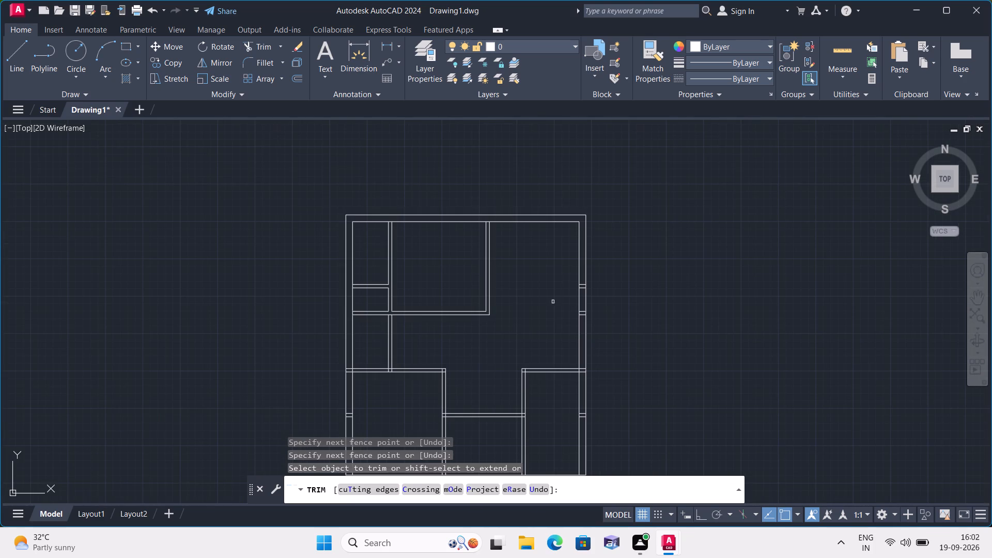
middle_drag(552, 302, 557, 178)
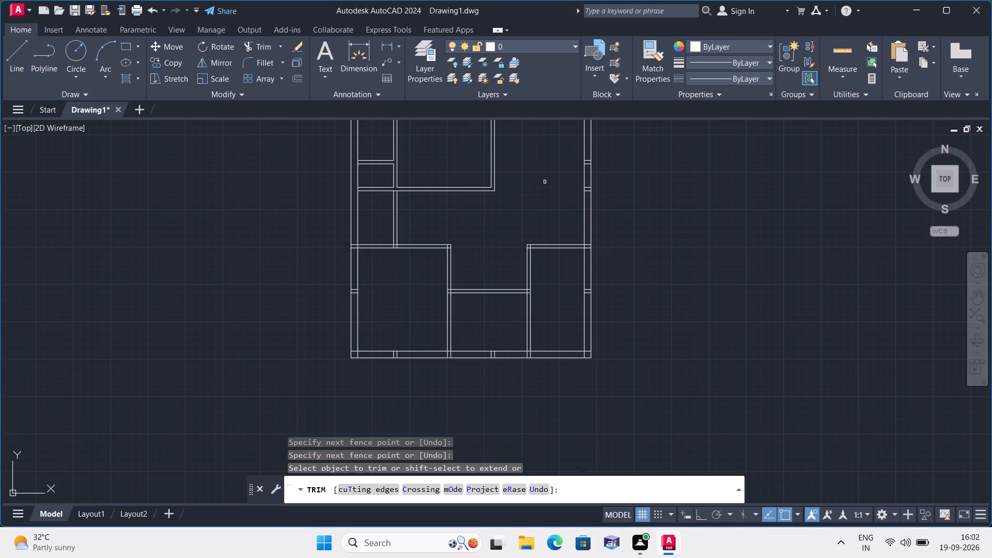
middle_drag(528, 190, 550, 234)
scroll(621, 202, up, 4)
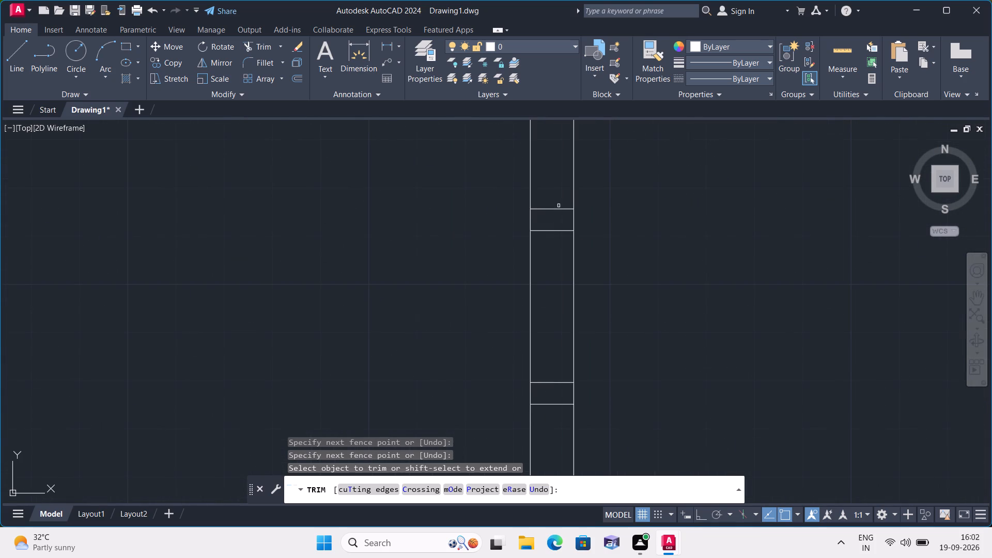
click(557, 201)
click(561, 256)
middle_drag(555, 253, 535, 164)
scroll(537, 152, down, 1)
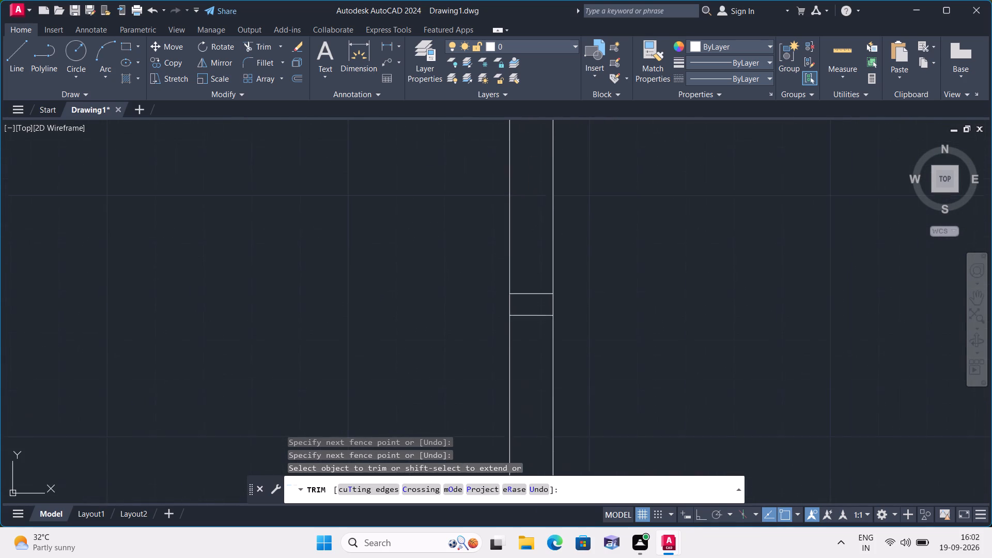
scroll(537, 152, down, 1)
drag(532, 196, 534, 203)
click(532, 226)
Trim the partition lines running into the left exterior wall at the lower-left room's top partition and the stub pair below it.
scroll(534, 223, down, 2)
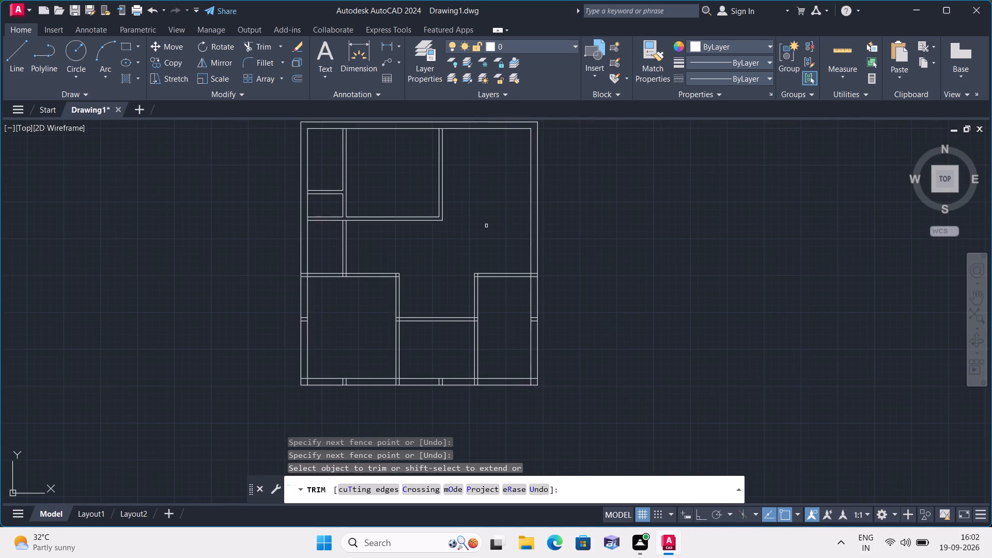
middle_drag(485, 226, 514, 152)
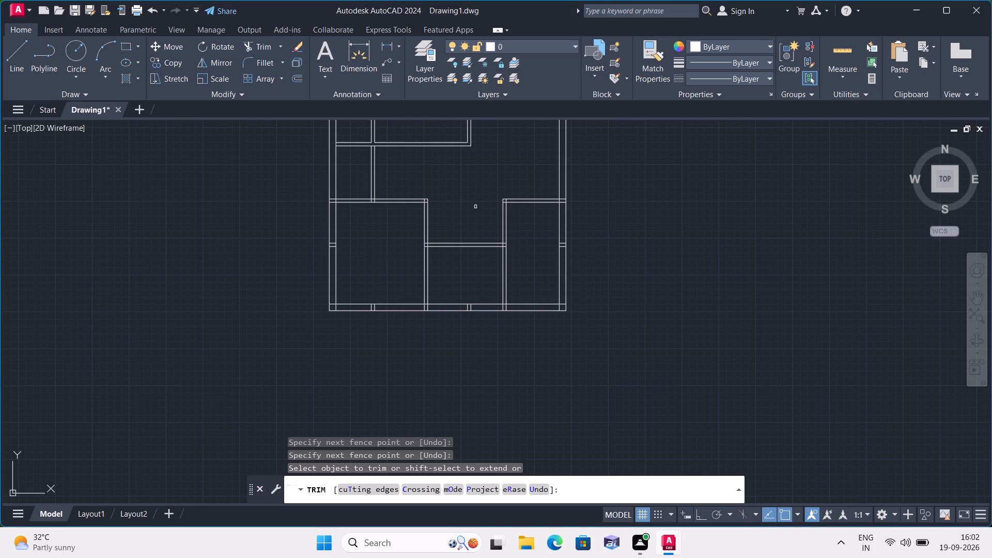
middle_drag(475, 207, 485, 204)
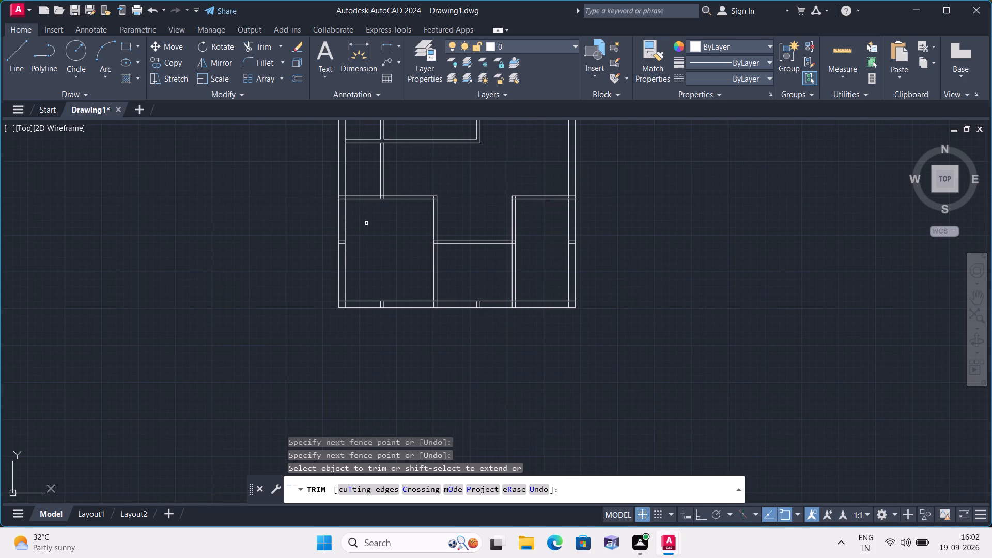
scroll(340, 206, up, 3)
click(336, 158)
click(340, 196)
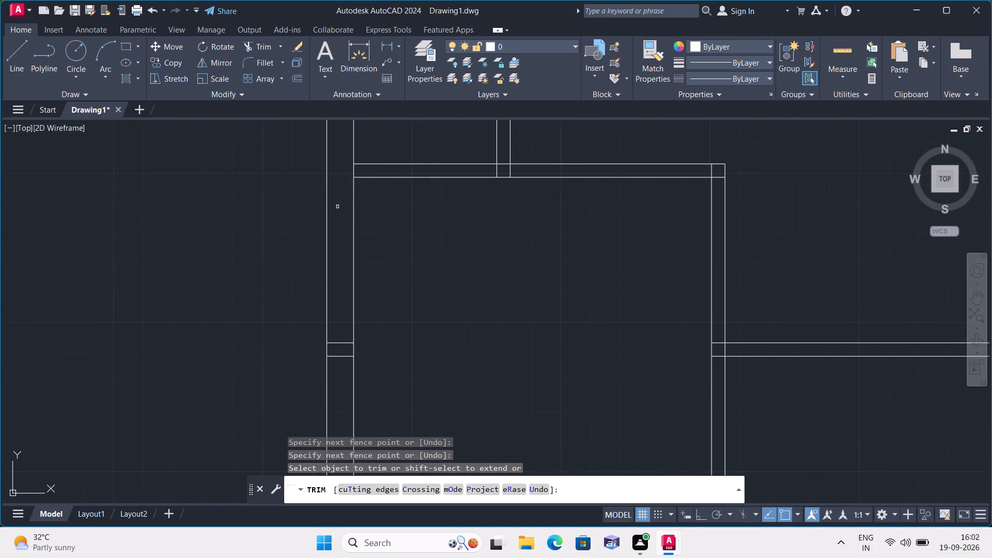
scroll(346, 221, down, 1)
middle_drag(350, 261, 377, 182)
click(367, 207)
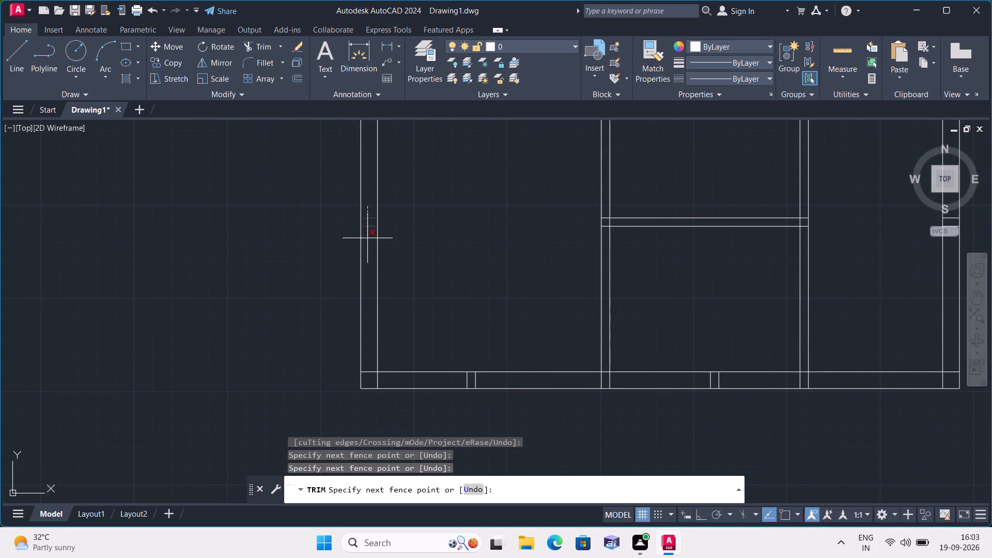
click(367, 238)
Trim the overlapping inner wall lines at the lower-left exterior corner and the adjacent stub pair inside the bottom exterior wall.
scroll(383, 241, down, 1)
middle_drag(430, 250, 419, 197)
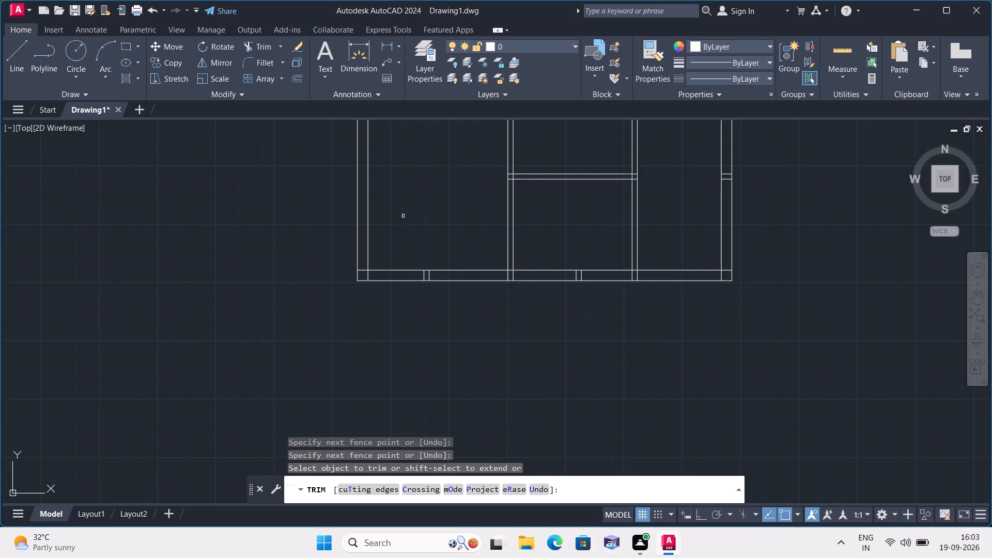
scroll(367, 235, up, 3)
middle_drag(332, 335, 301, 255)
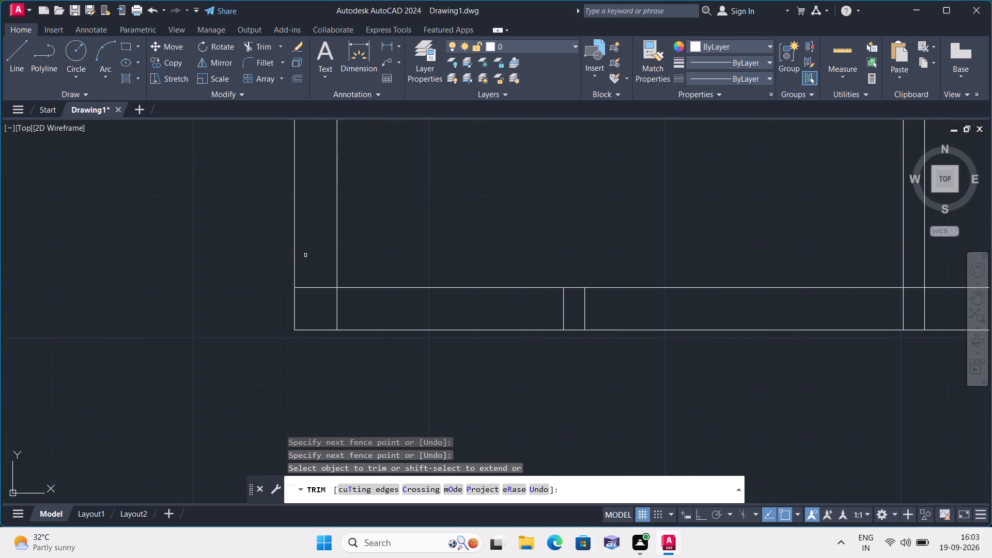
drag(312, 272, 314, 277)
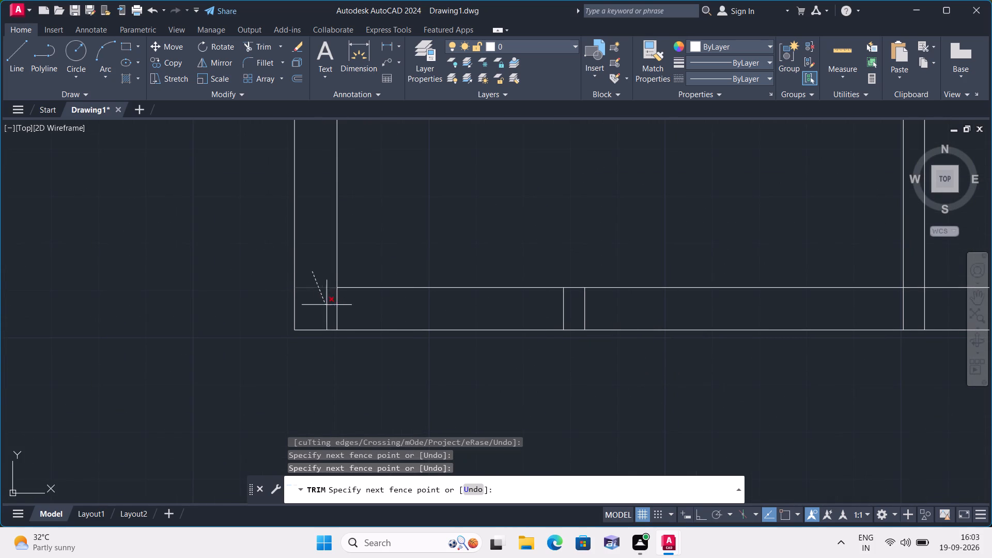
click(351, 311)
click(487, 314)
click(644, 318)
Trim the lower-left room's right partition lines where they run into the bottom exterior wall.
scroll(585, 270, down, 3)
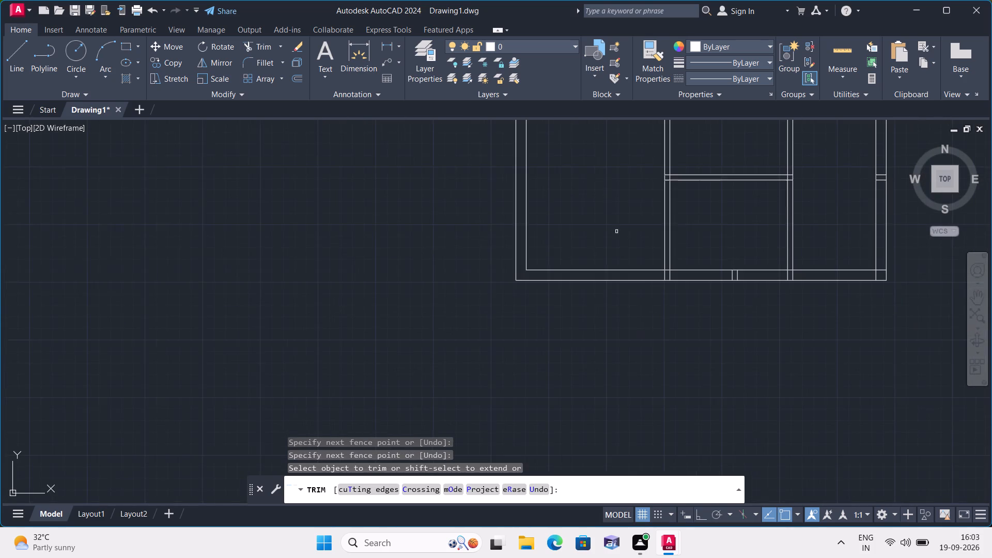
middle_drag(603, 216, 354, 271)
scroll(385, 327, up, 4)
click(506, 369)
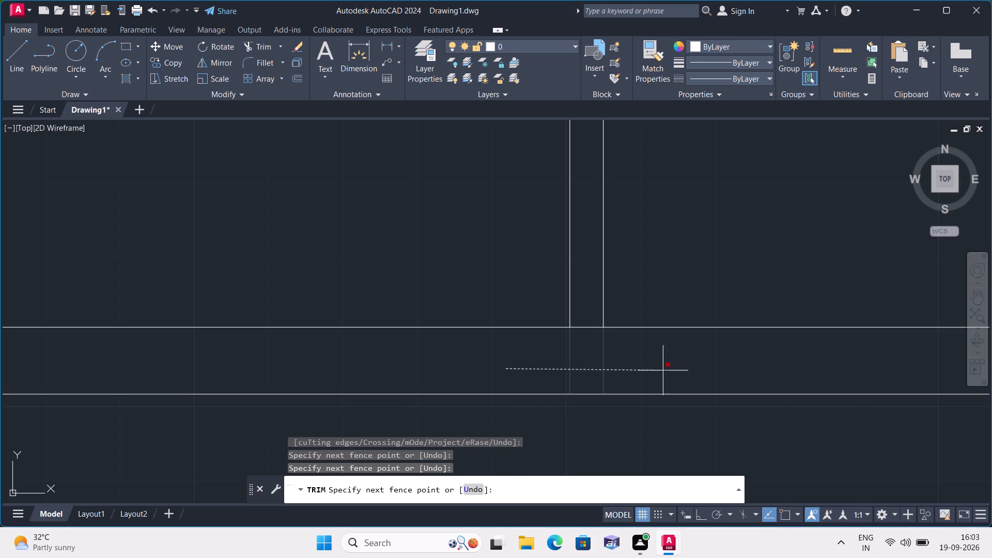
click(691, 364)
Trim the leftover stub pair inside the bottom exterior wall below the lower middle room.
scroll(691, 364, down, 3)
middle_drag(700, 311, 444, 297)
scroll(478, 339, up, 1)
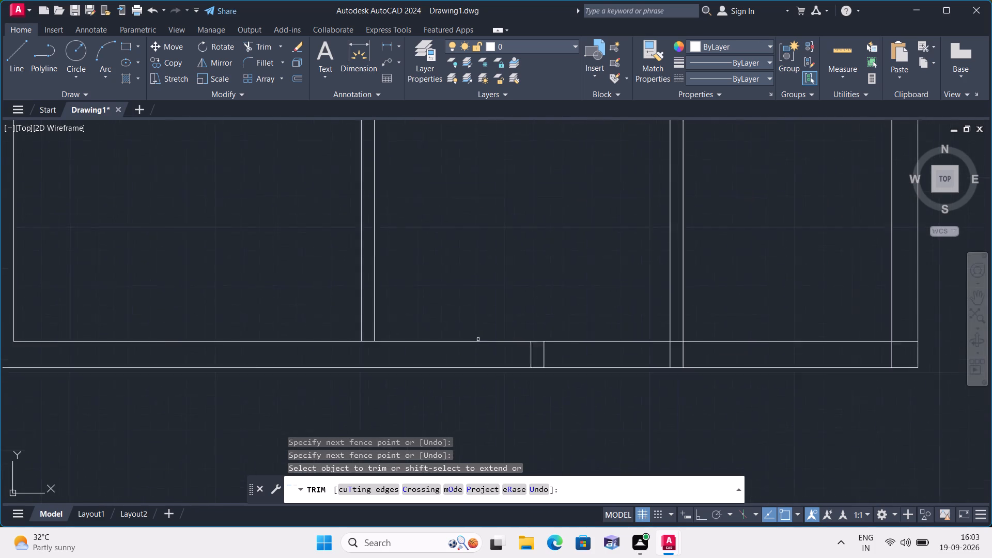
scroll(478, 339, up, 2)
click(521, 379)
click(704, 385)
Trim the lower-right room's left partition lines where they run into the bottom exterior wall.
scroll(612, 295, down, 3)
middle_drag(566, 291, 511, 301)
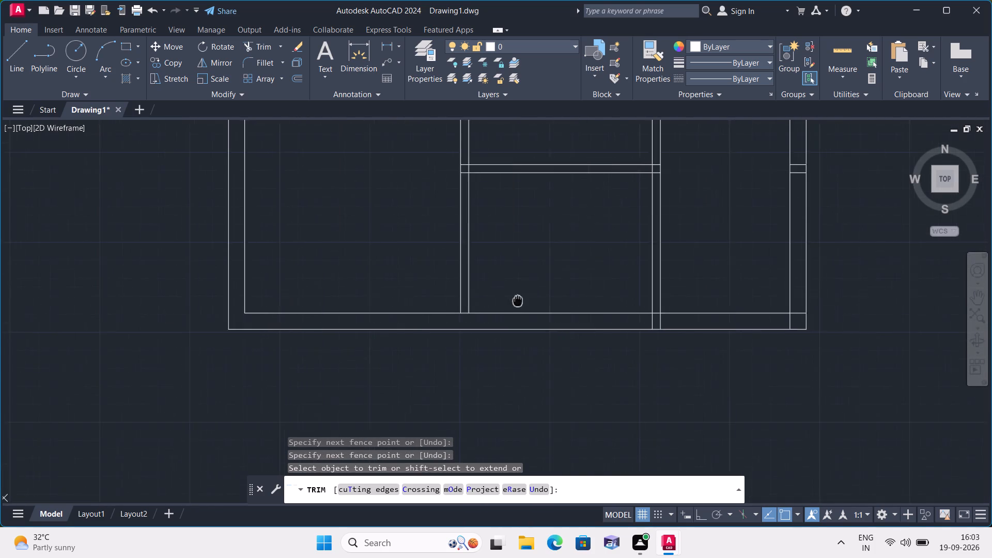
middle_drag(511, 301, 284, 296)
scroll(382, 323, up, 3)
click(404, 318)
click(642, 309)
Trim the overlapping inner wall lines at the lower-right exterior corner.
scroll(642, 309, down, 4)
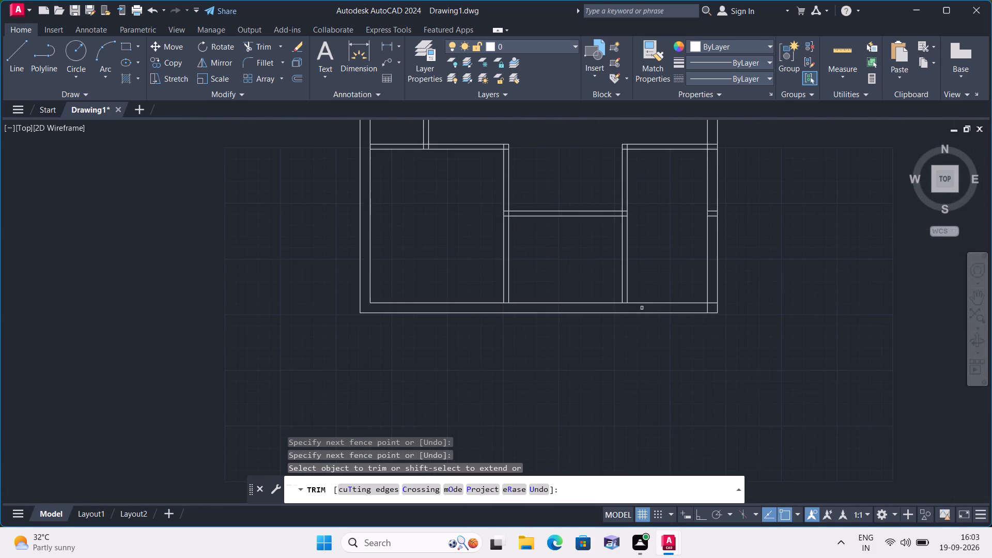
scroll(709, 315, up, 4)
drag(653, 297, 658, 295)
click(732, 229)
Trim the leftover stub pair inside the right exterior wall beside the lower-right room.
scroll(600, 200, down, 2)
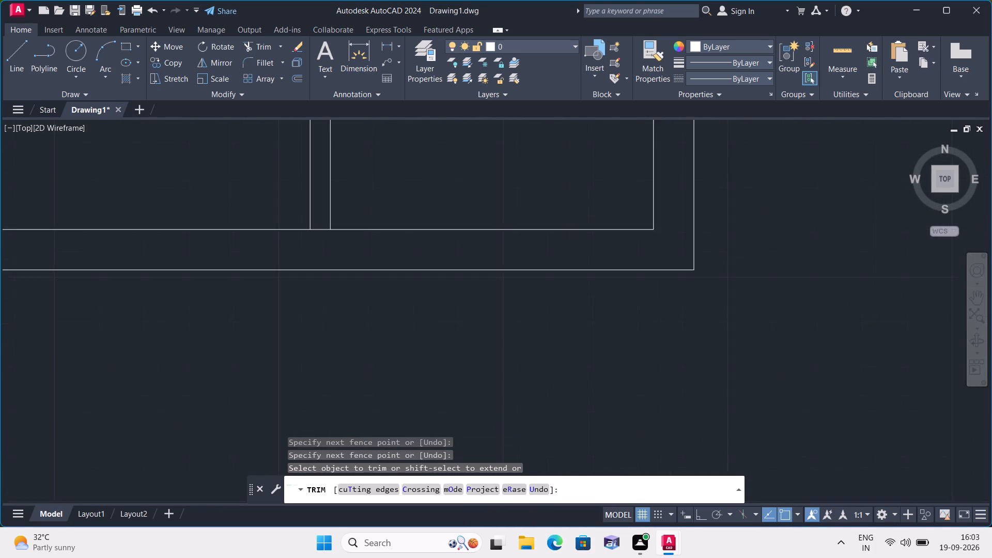
scroll(600, 200, down, 1)
middle_drag(579, 190, 539, 390)
scroll(601, 265, up, 4)
drag(544, 248, 540, 268)
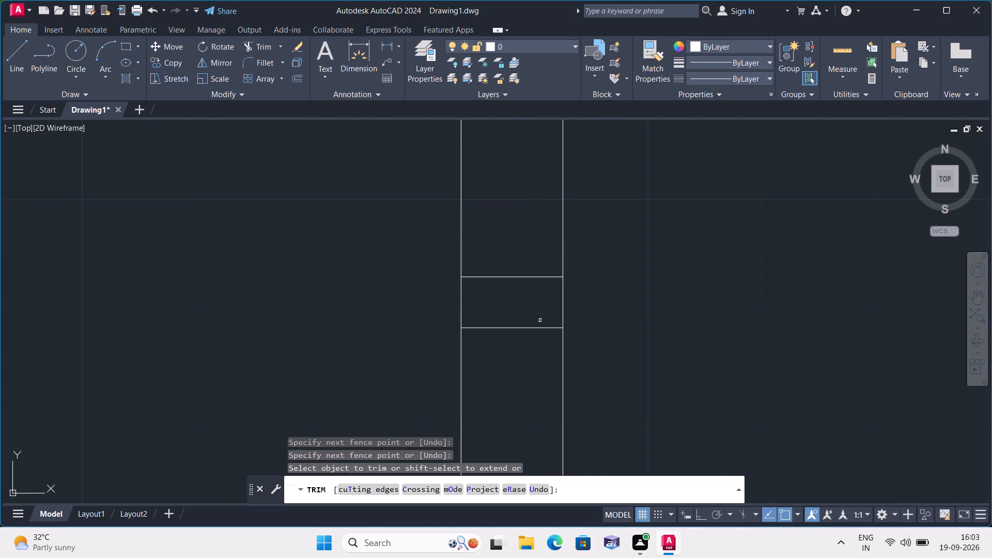
drag(531, 349, 529, 333)
drag(520, 270, 539, 368)
Trim the lower-right room's top partition lines where they run into the right exterior wall.
scroll(541, 359, down, 3)
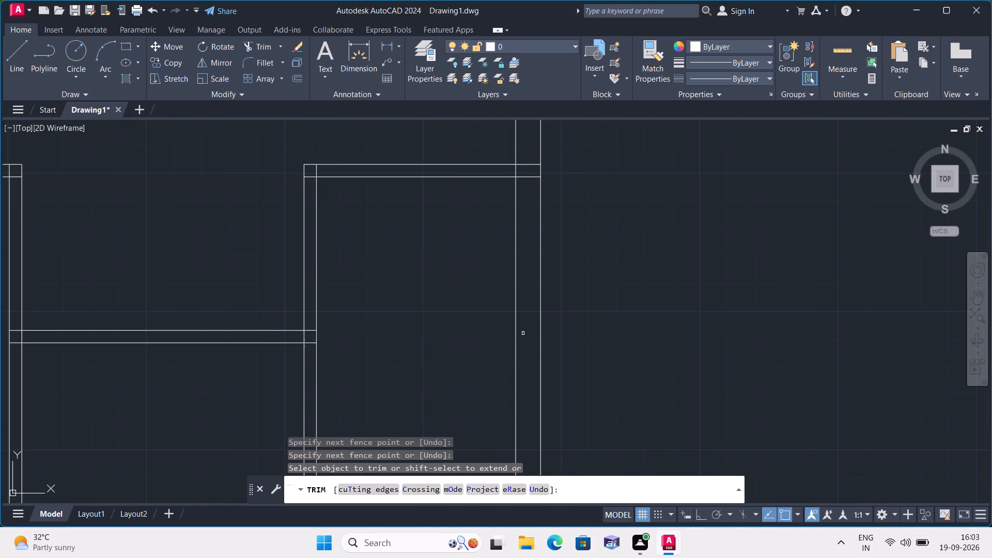
middle_drag(477, 286, 588, 397)
scroll(634, 275, up, 3)
drag(628, 265, 639, 317)
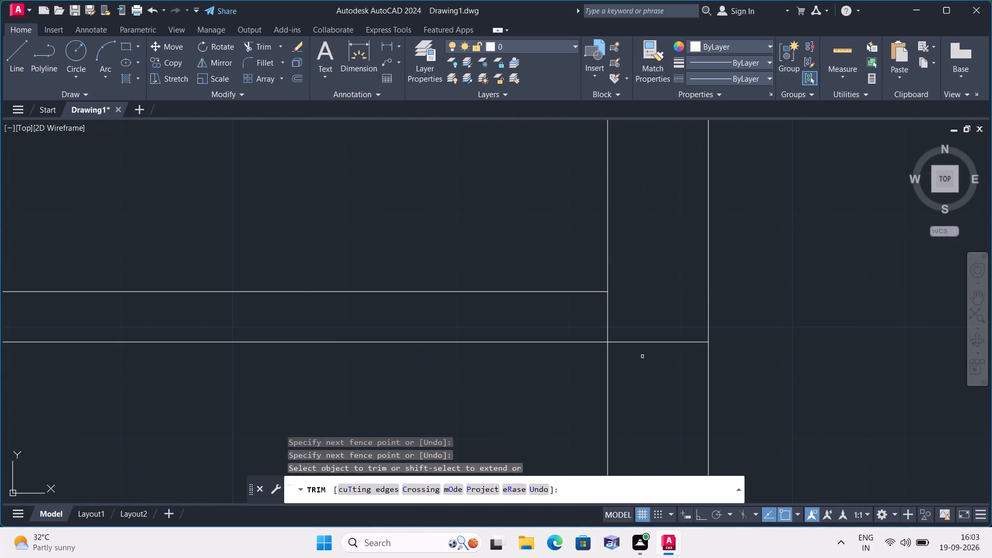
drag(641, 365, 646, 303)
Trim the left vertical partition's lines inside the horizontal partition above the lower-left room.
scroll(518, 269, down, 4)
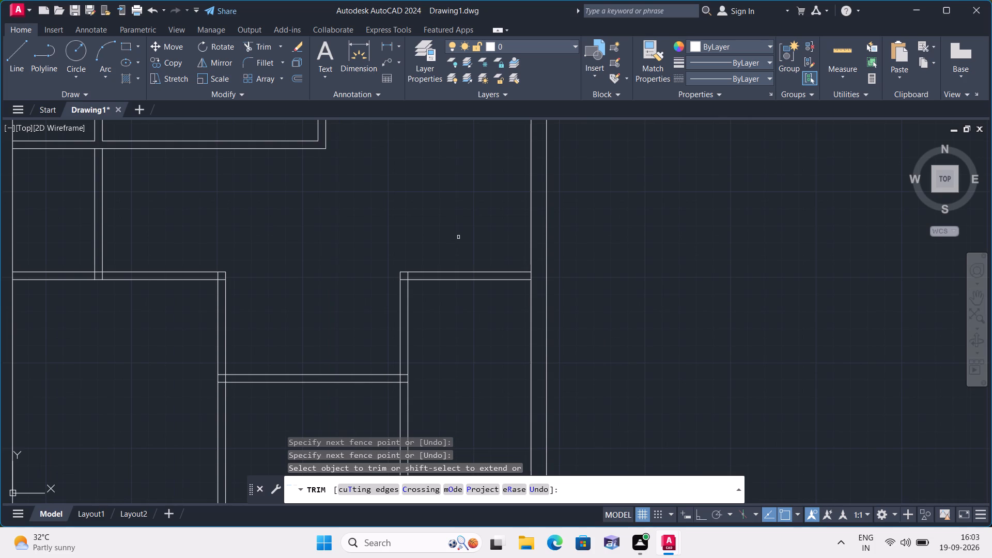
scroll(458, 237, up, 1)
scroll(405, 230, down, 3)
middle_drag(352, 255, 486, 250)
middle_drag(482, 254, 504, 268)
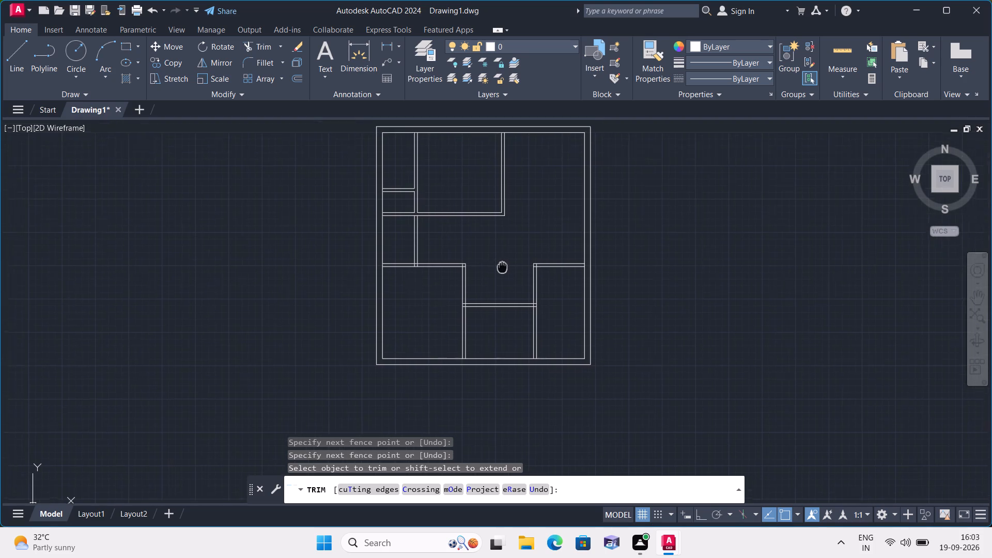
middle_drag(504, 268, 653, 350)
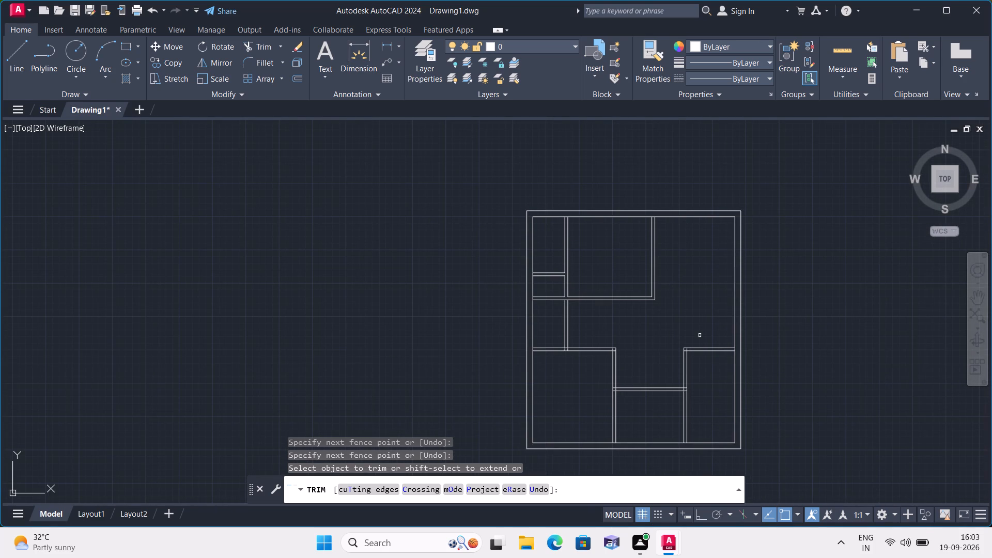
middle_drag(698, 335, 667, 308)
scroll(667, 308, up, 1)
scroll(667, 308, down, 1)
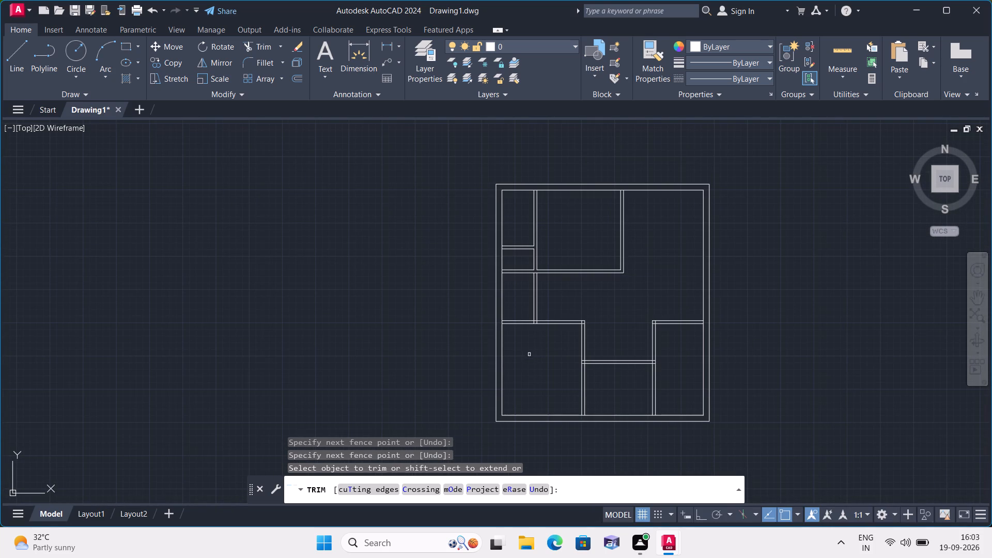
scroll(533, 314, up, 4)
scroll(526, 319, down, 2)
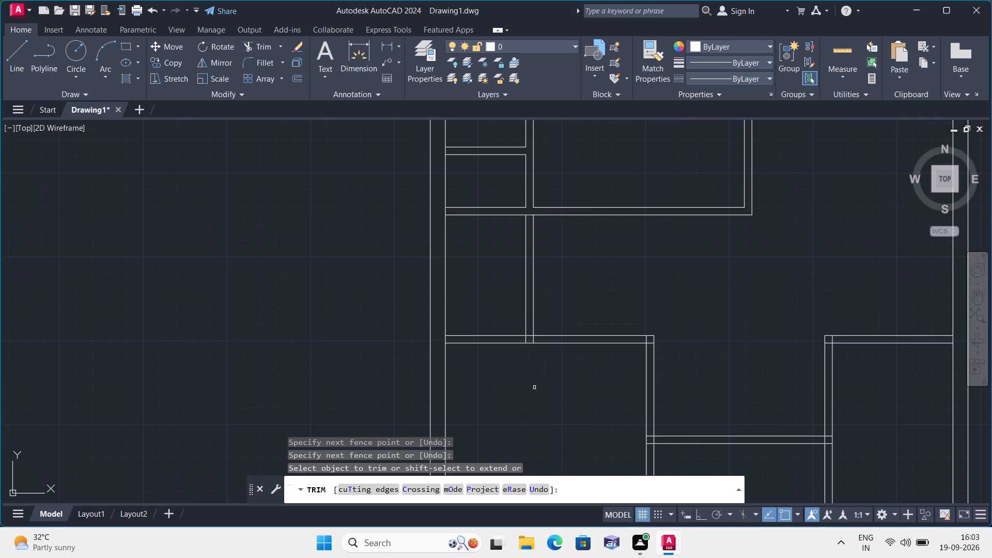
scroll(537, 371, up, 3)
click(482, 276)
click(556, 281)
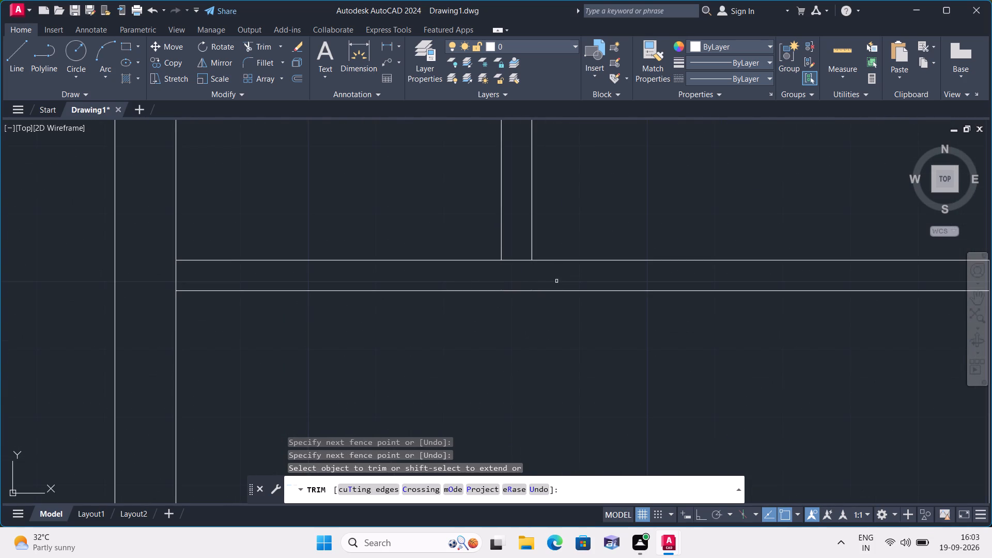
Trim the overlapping inner partition lines at the upper-right corner of the lower-left room.
scroll(554, 282, down, 3)
middle_drag(586, 322, 533, 306)
scroll(601, 282, up, 1)
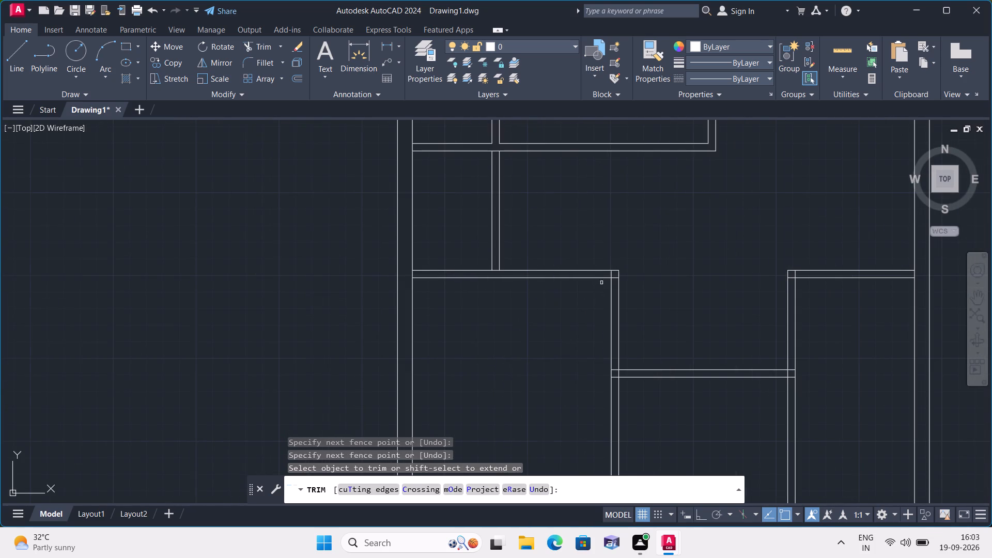
scroll(601, 282, up, 2)
click(623, 253)
click(659, 278)
Trim the lower middle room's top partition lines where they run inside the lower-left room's right partition.
scroll(647, 274, down, 4)
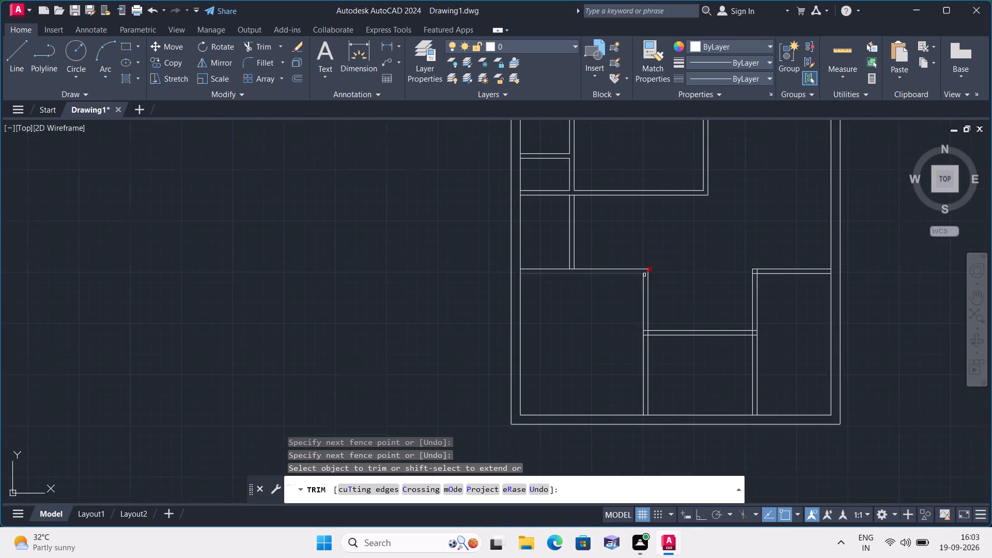
middle_drag(672, 312, 628, 258)
scroll(624, 308, up, 3)
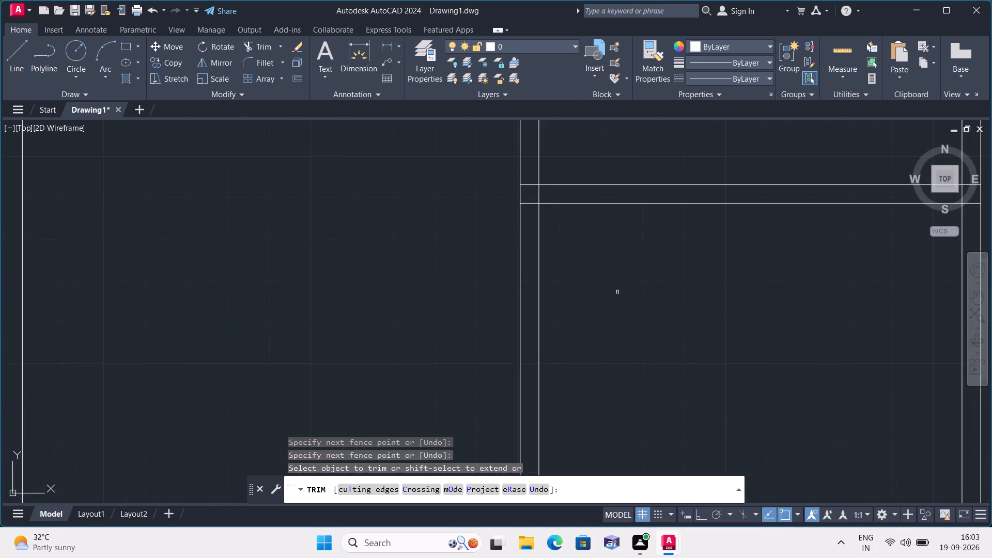
scroll(598, 265, down, 1)
scroll(585, 259, up, 2)
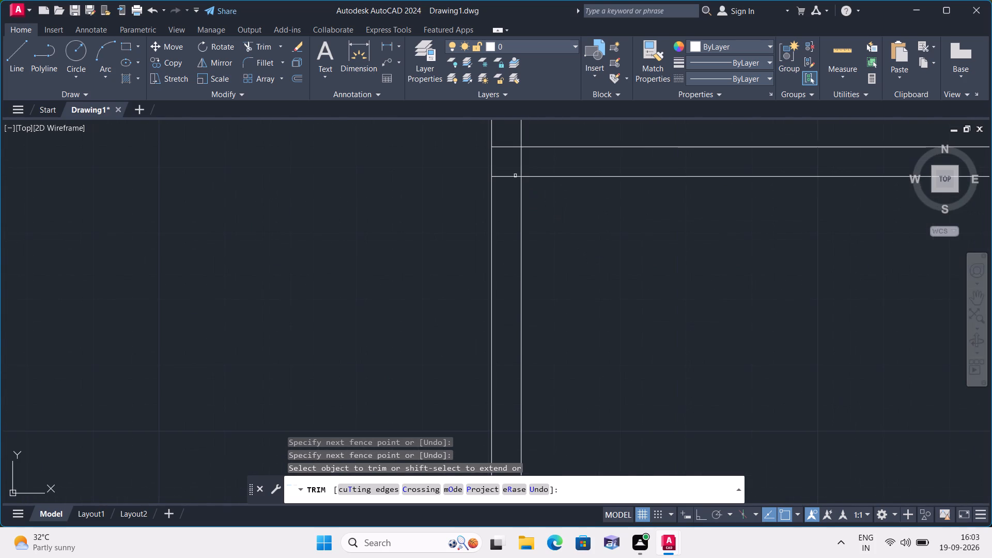
click(509, 137)
click(507, 181)
Trim the overlapping lines where the lower middle room's top partition meets the lower-right room's left partition.
scroll(507, 182, down, 3)
middle_drag(579, 251, 553, 293)
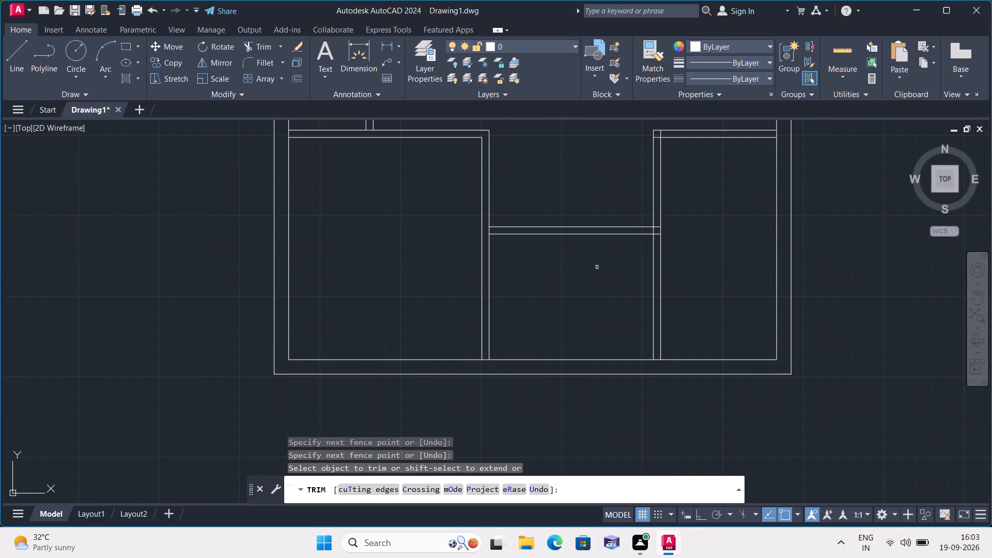
scroll(648, 233, up, 4)
click(668, 218)
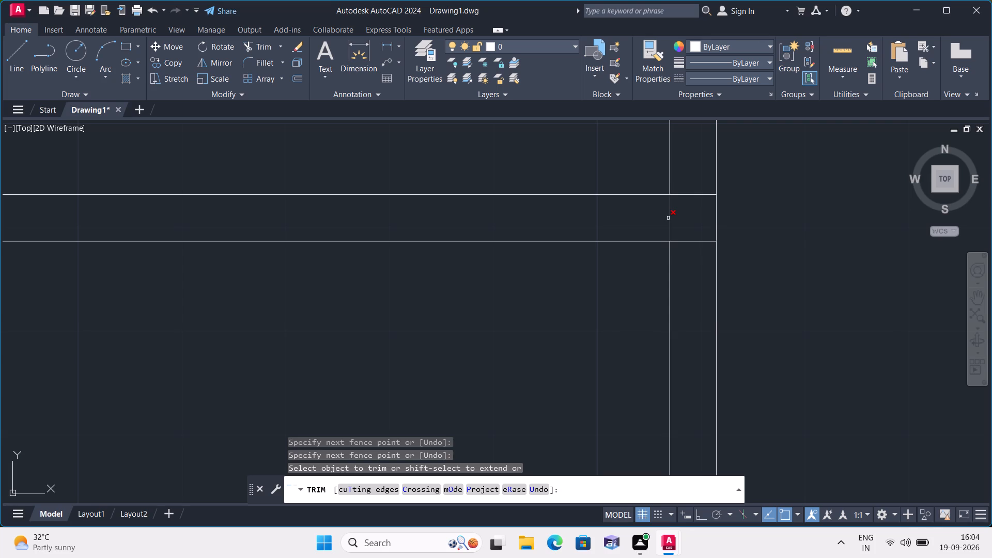
click(680, 196)
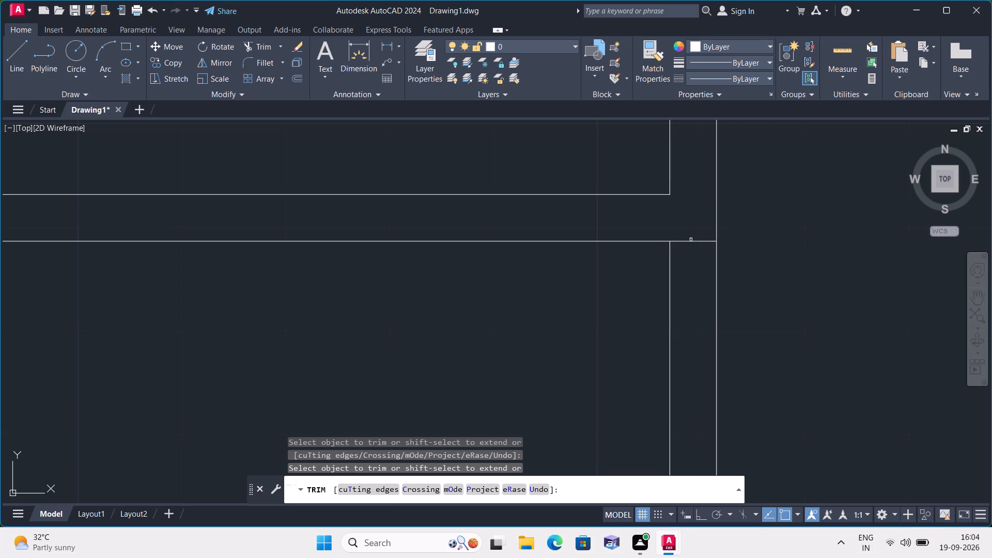
click(691, 237)
click(689, 257)
scroll(669, 244, down, 5)
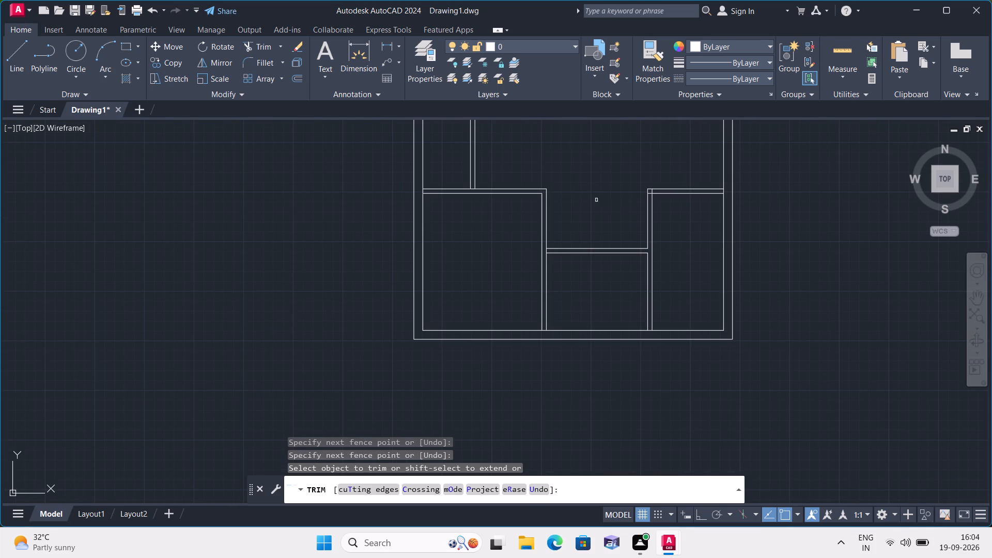
Trim the overlapping inner partition lines at the upper-left corner of the lower-right room.
middle_drag(613, 208, 610, 283)
scroll(633, 268, up, 4)
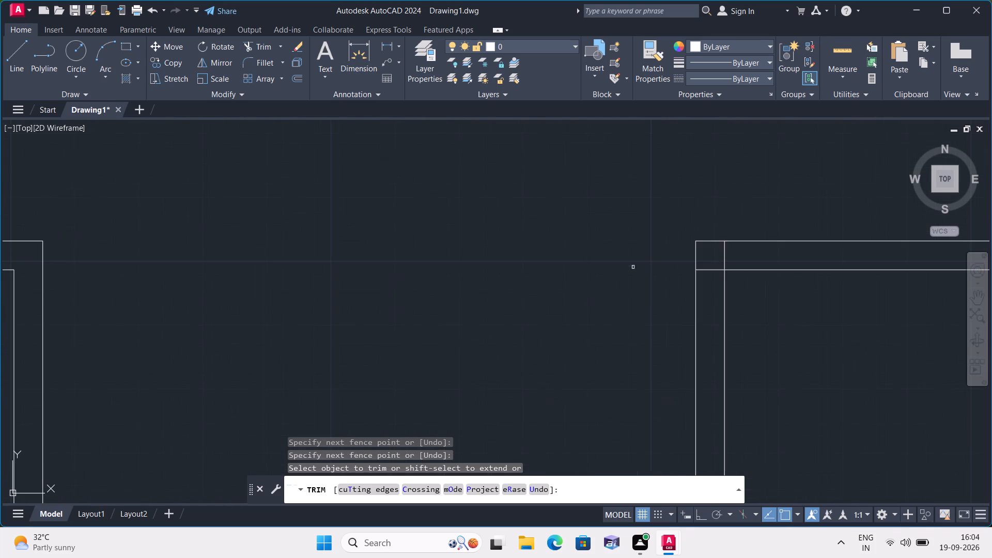
click(711, 271)
scroll(632, 207, down, 3)
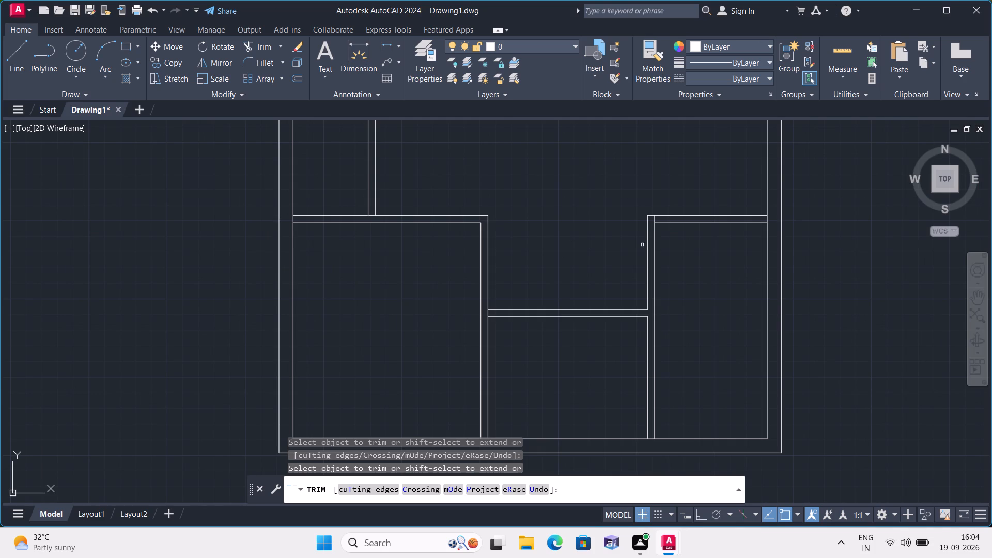
scroll(667, 244, up, 2)
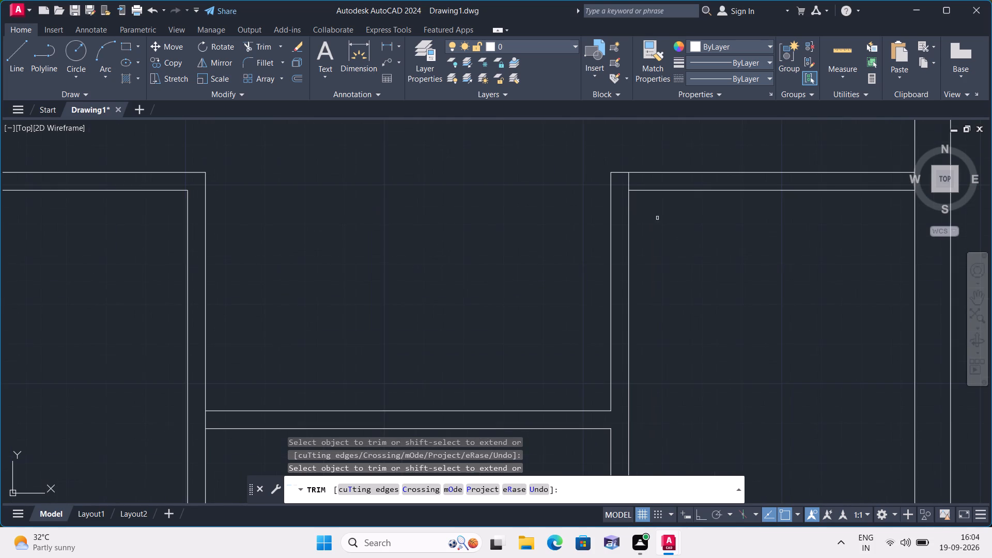
click(628, 181)
scroll(579, 177, down, 3)
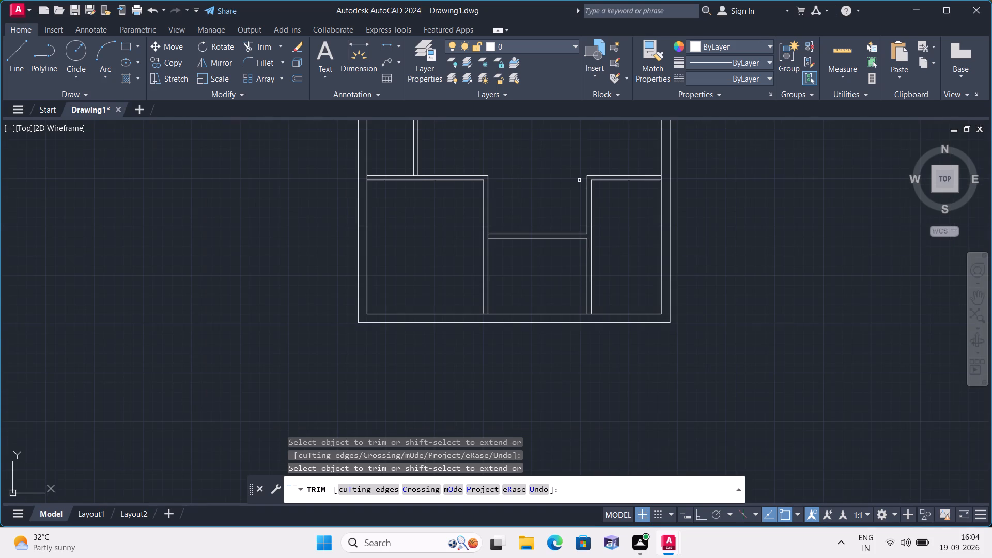
key(space)
With Ortho on, draw a line 3" down the upper-left room's right partition from the top wall, continuing across to its other face.
text(l)
key(space)
key(F8)
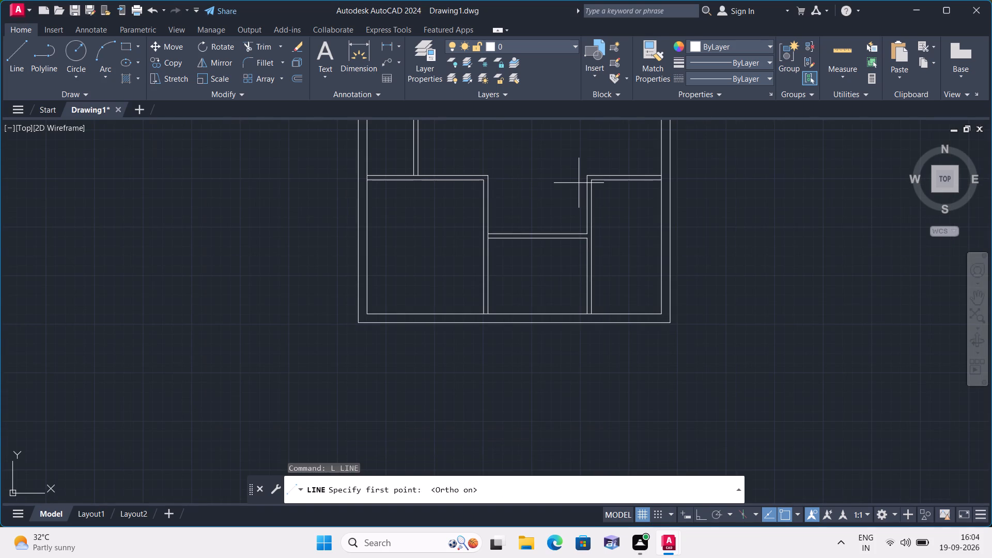
middle_drag(433, 231, 452, 401)
middle_drag(414, 209, 413, 263)
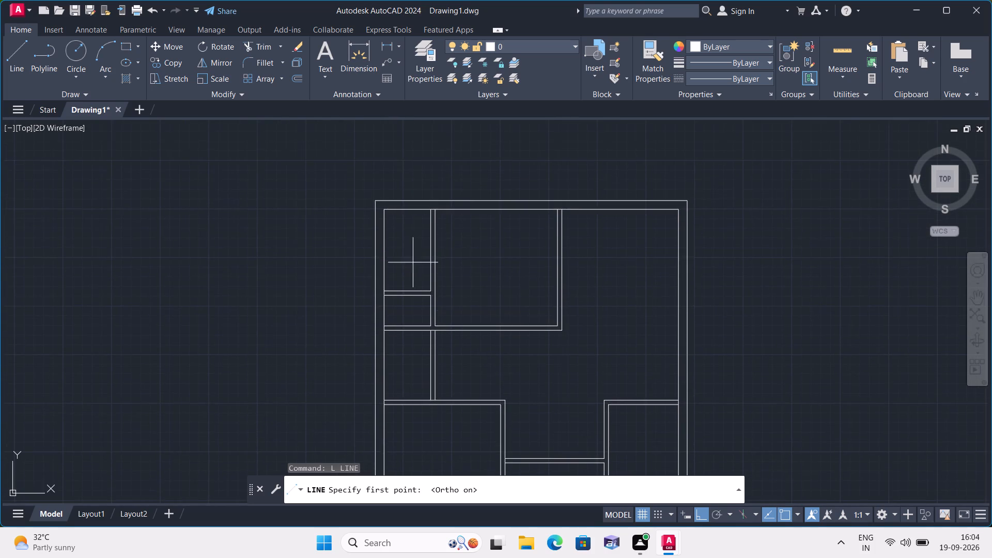
scroll(420, 222, up, 3)
click(456, 192)
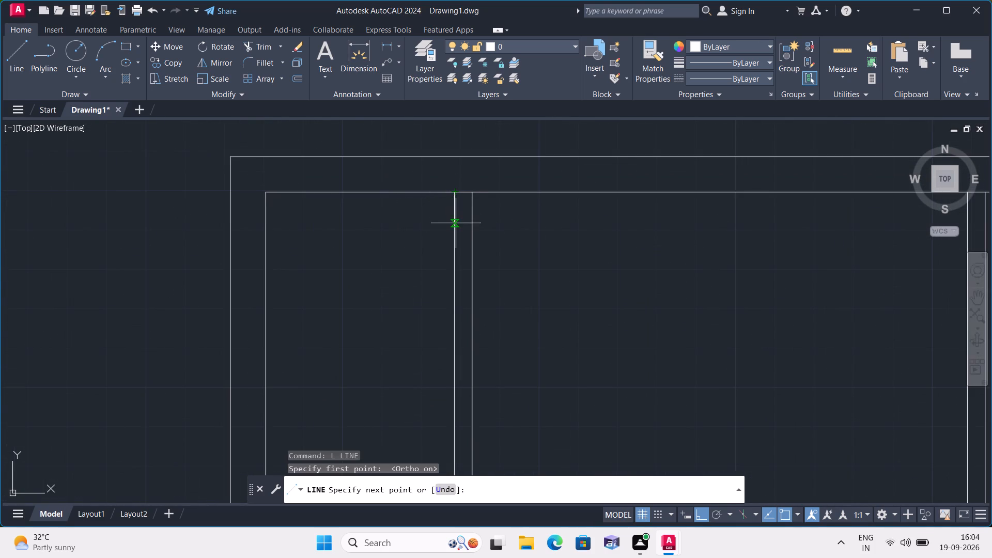
text(3")
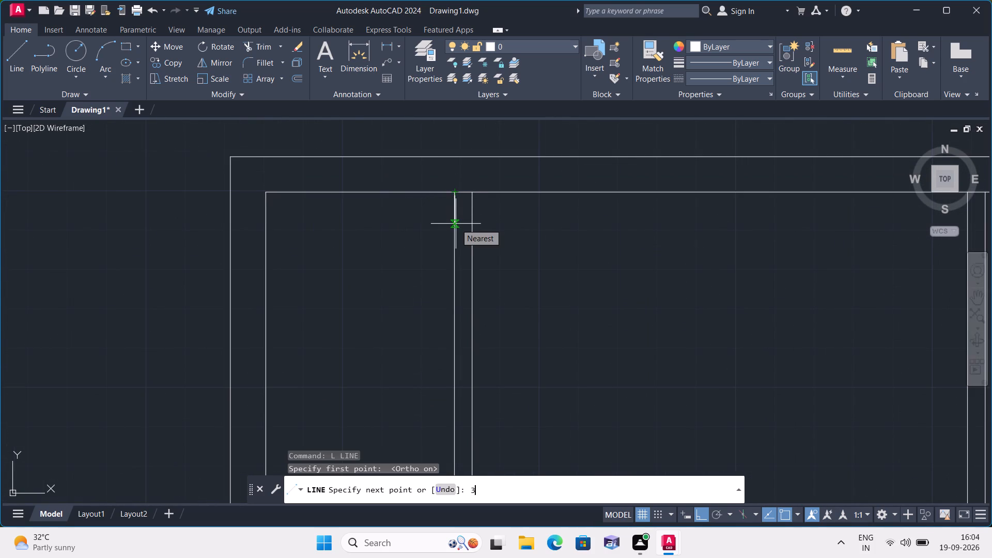
key(space)
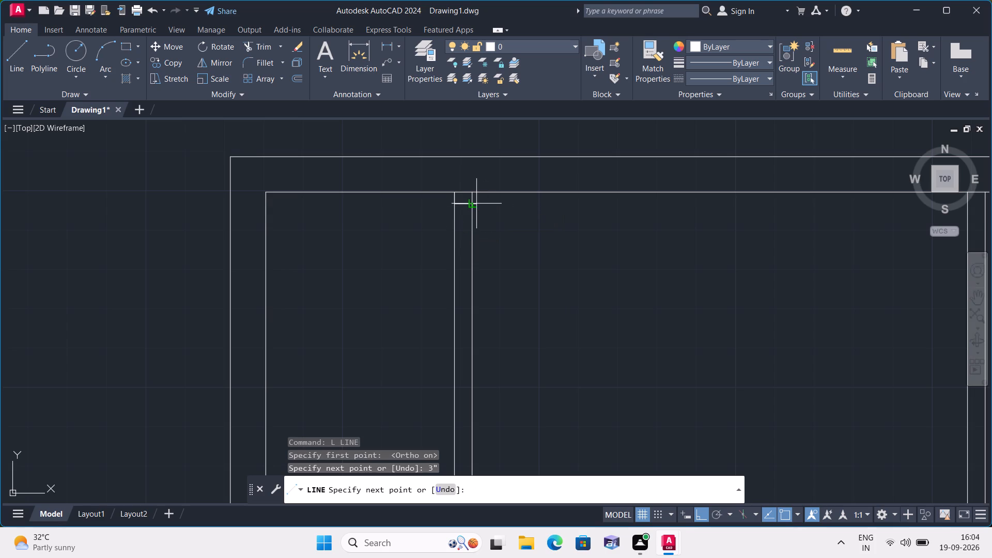
click(475, 204)
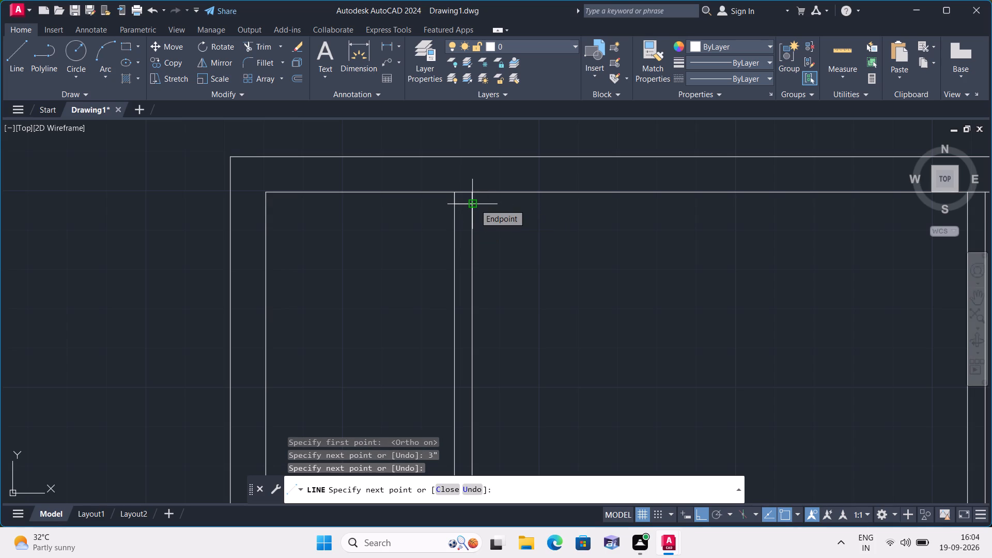
key(space)
Draw a line down from the cross line's midpoint in 2", 2' and 2" segments, ending at the partition's right face.
key(space)
click(465, 204)
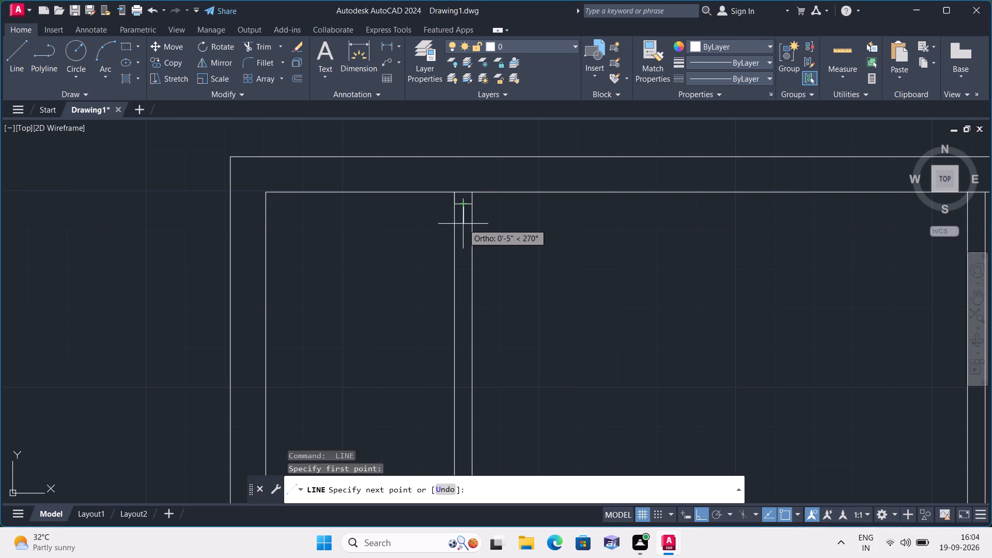
text(2")
key(space)
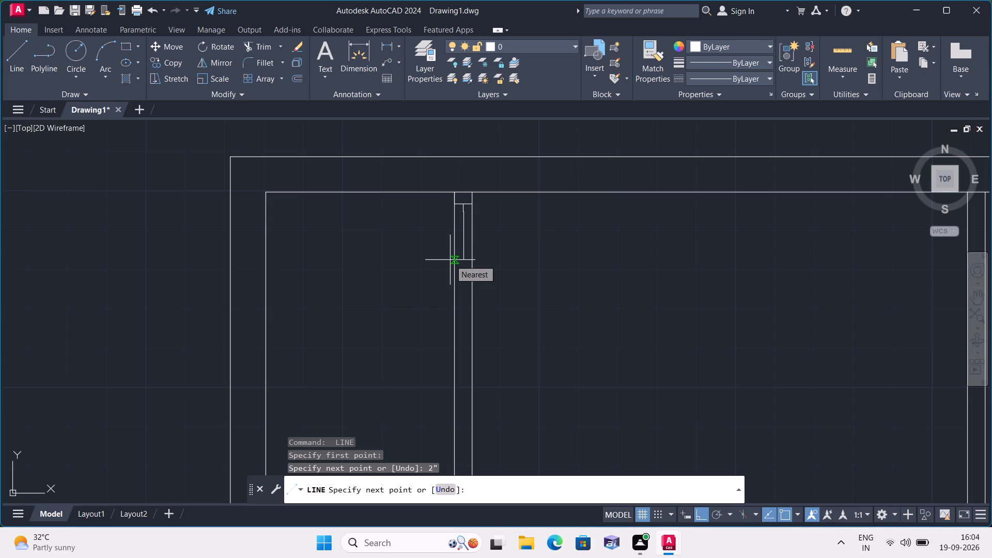
text(2')
key(space)
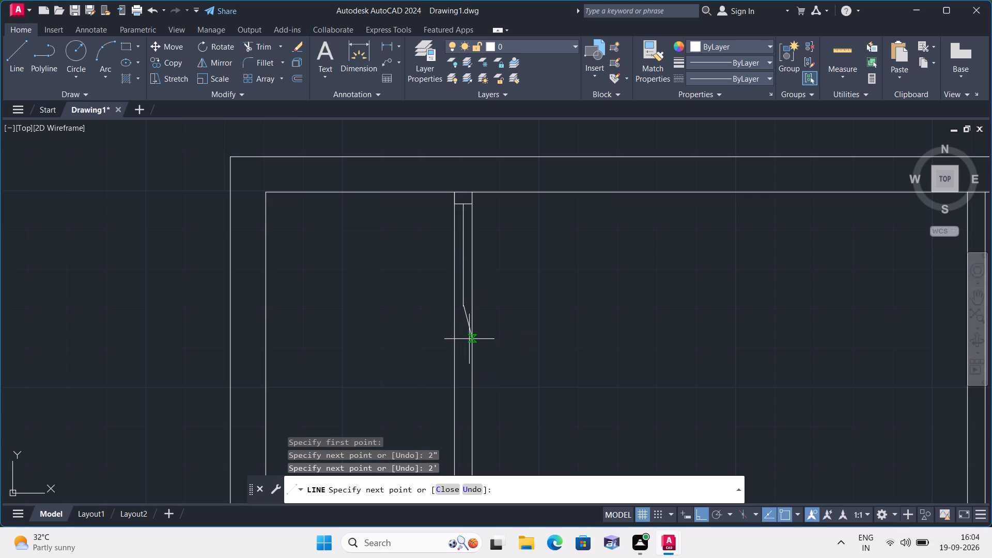
text(2")
key(space)
scroll(458, 316, up, 3)
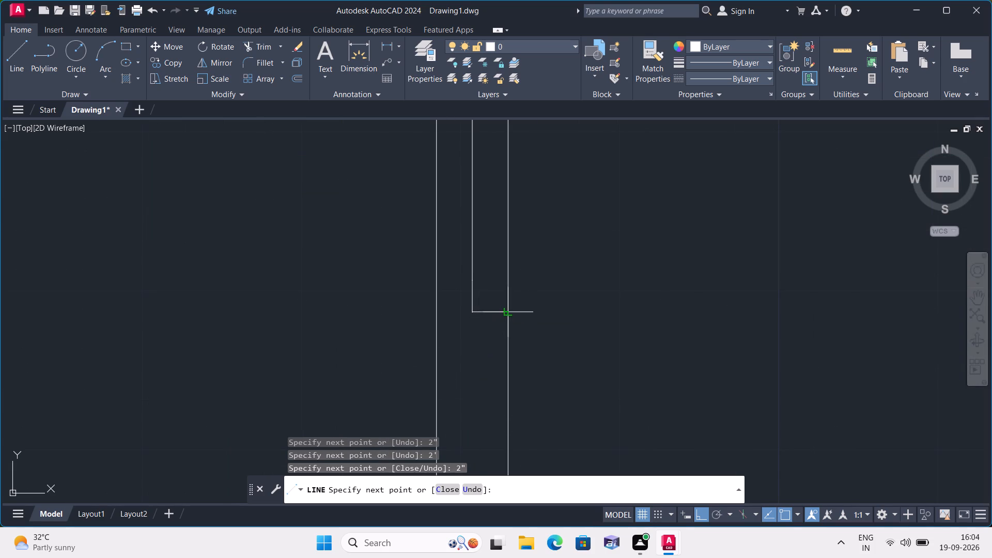
click(508, 313)
key(space)
Draw a line from the lower end of the door centreline to the partition's left face, completing the lower jamb line.
key(space)
click(470, 313)
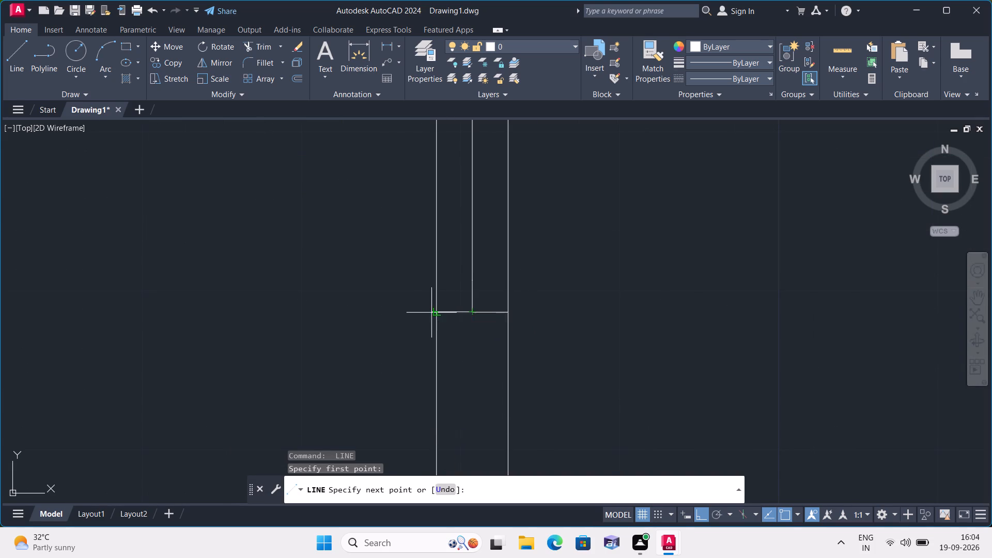
click(436, 311)
key(space)
Delete the 2' centreline segment of the door opening and the 3" offset line at the top wall.
scroll(432, 300, down, 1)
click(460, 273)
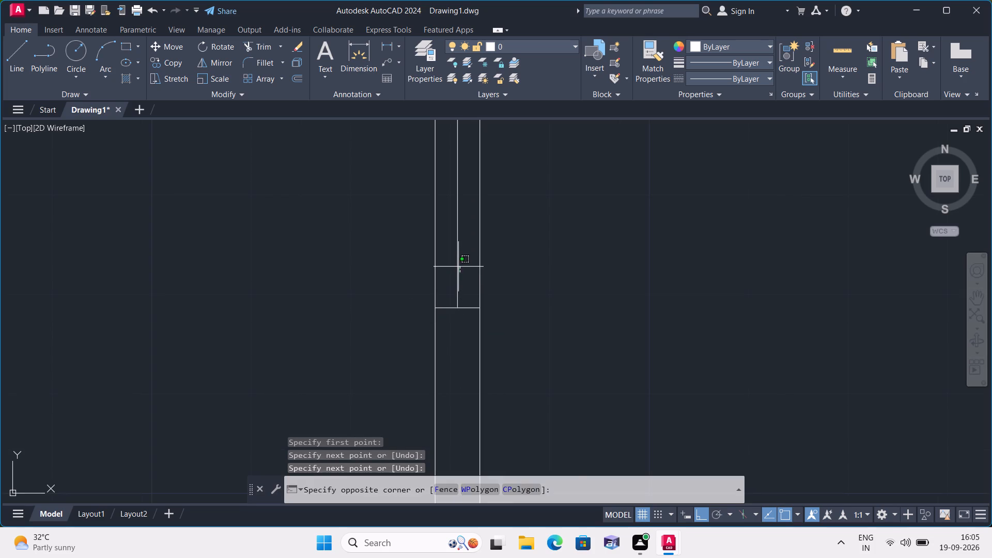
click(458, 267)
click(448, 258)
click(462, 267)
click(464, 270)
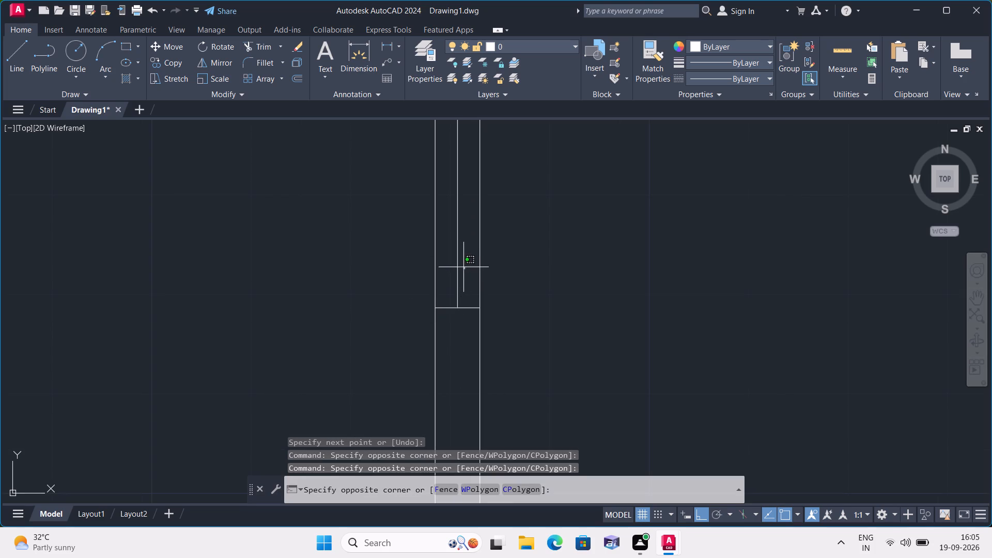
click(455, 255)
scroll(456, 255, down, 2)
middle_drag(493, 239, 513, 316)
scroll(471, 248, up, 3)
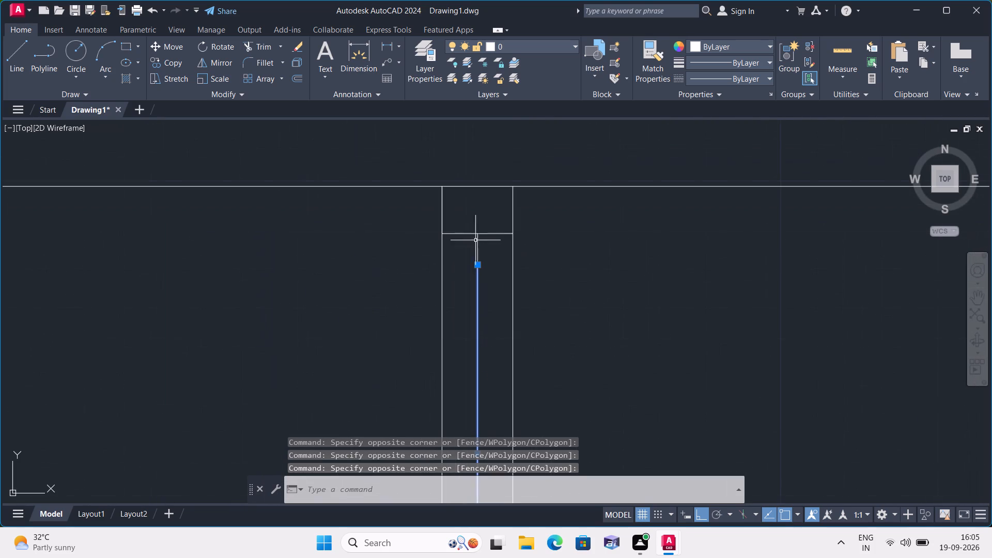
click(442, 211)
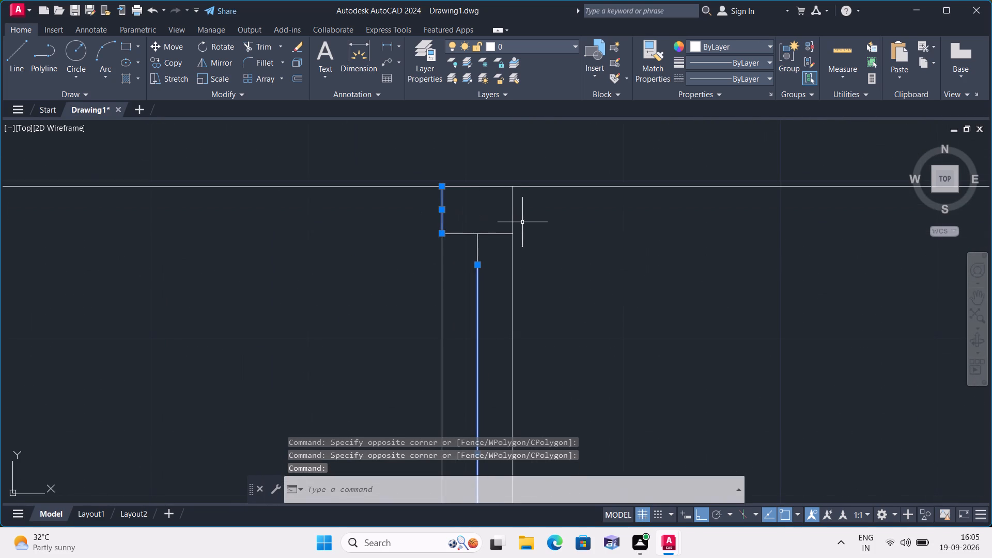
key(Delete)
Draw a 2' horizontal door leaf line into the upper-left room from the lower end of the upper 2" stub.
text(l)
key(space)
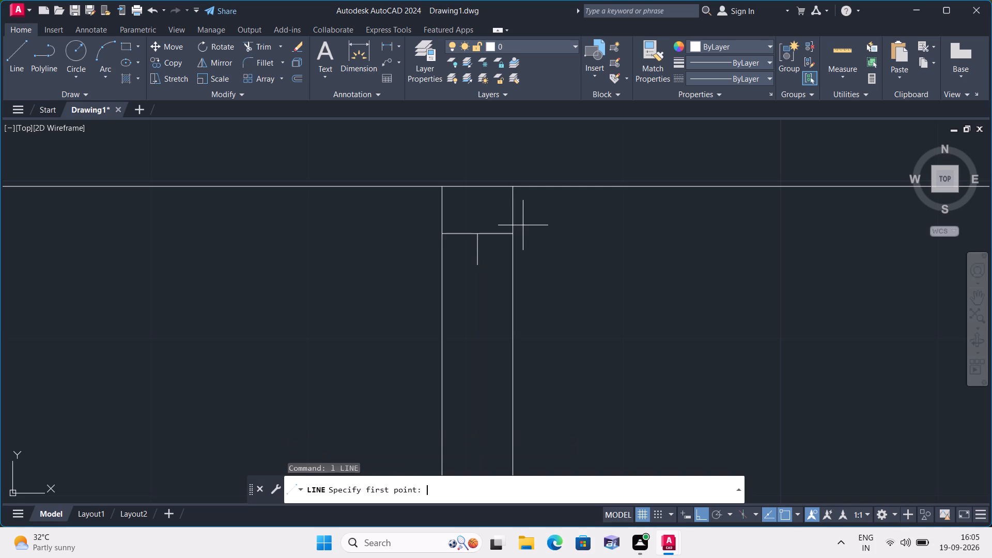
click(478, 260)
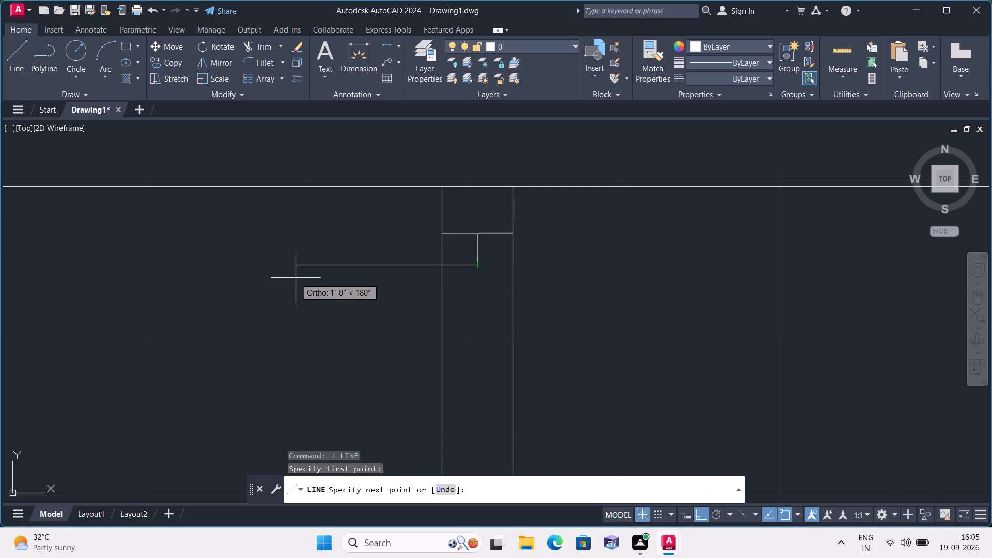
scroll(296, 278, down, 1)
text(2')
key(space)
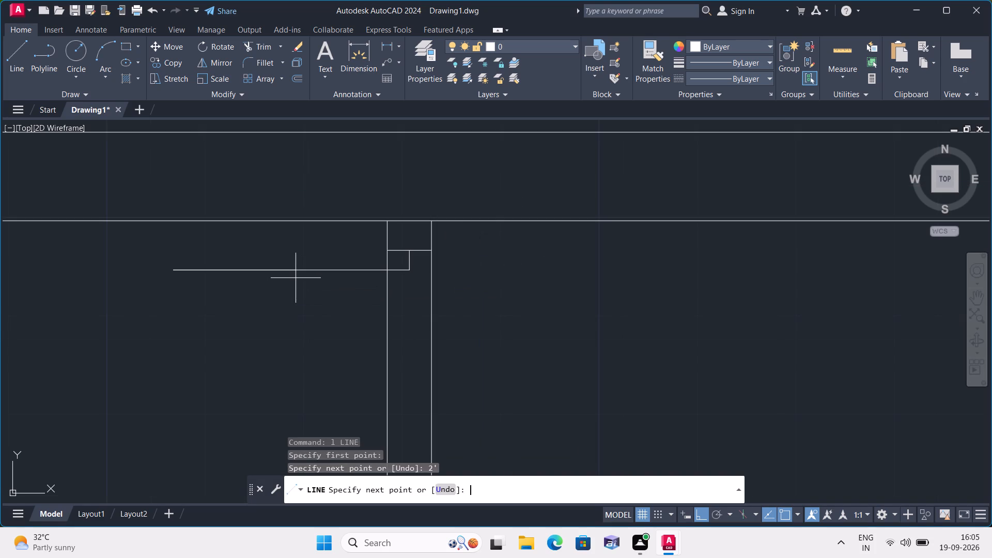
key(Escape)
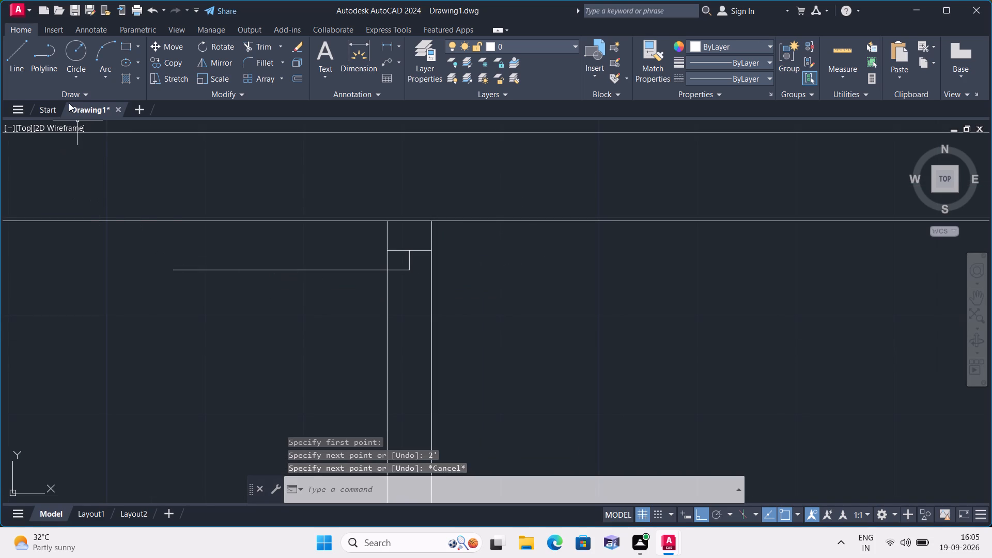
Draw the door swing as a Start, End, Direction arc from the leaf's free end to the lower 2" stub's upper end.
click(104, 75)
click(142, 236)
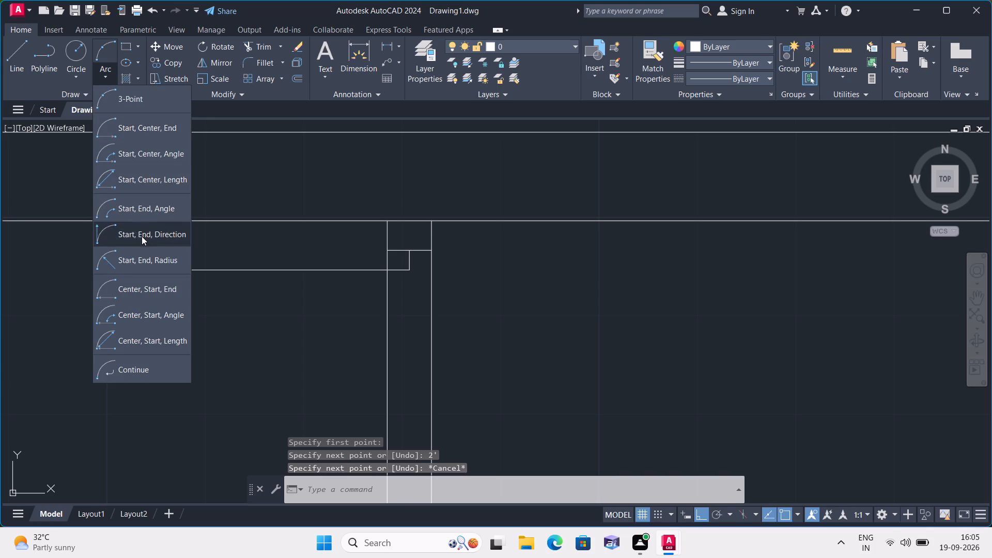
click(174, 267)
middle_drag(293, 374, 269, 287)
scroll(281, 289, down, 1)
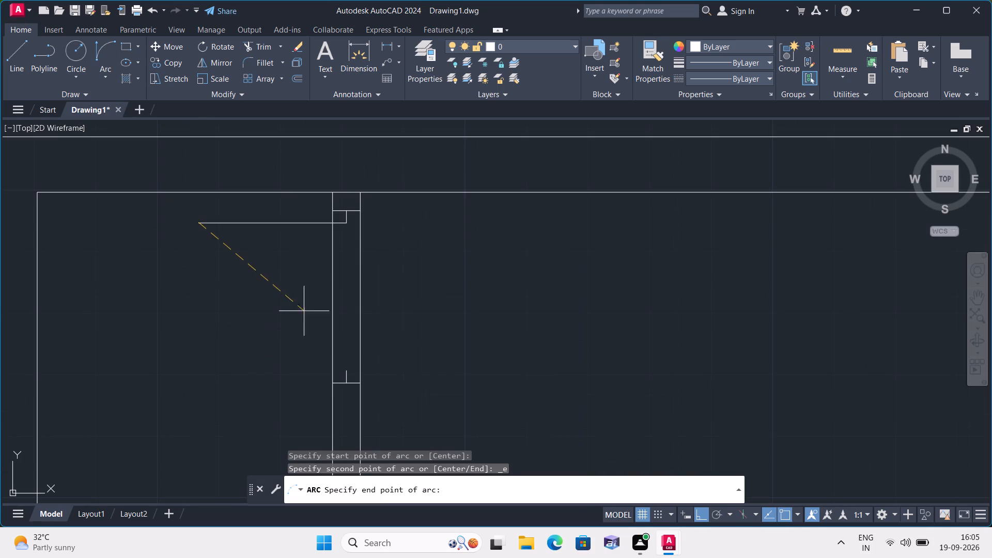
click(346, 371)
click(300, 368)
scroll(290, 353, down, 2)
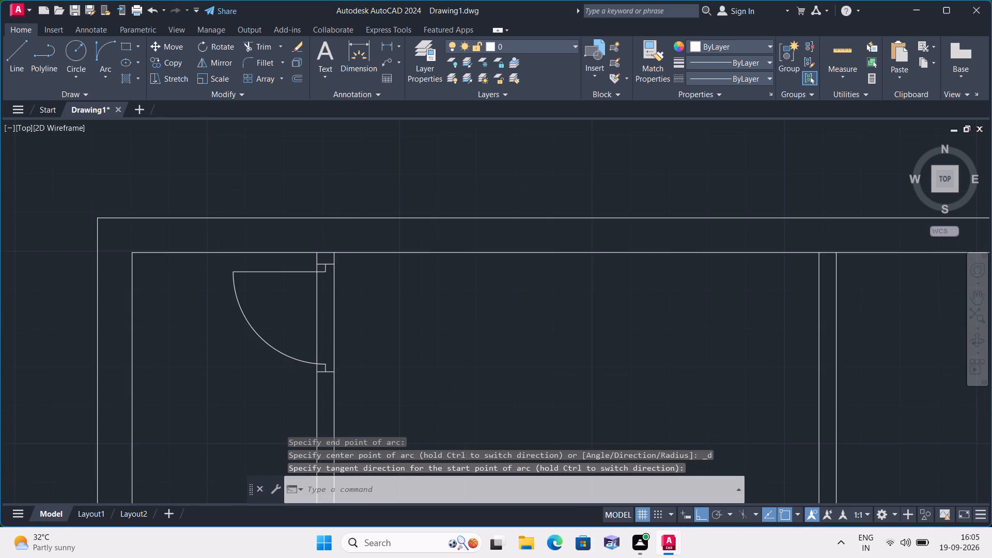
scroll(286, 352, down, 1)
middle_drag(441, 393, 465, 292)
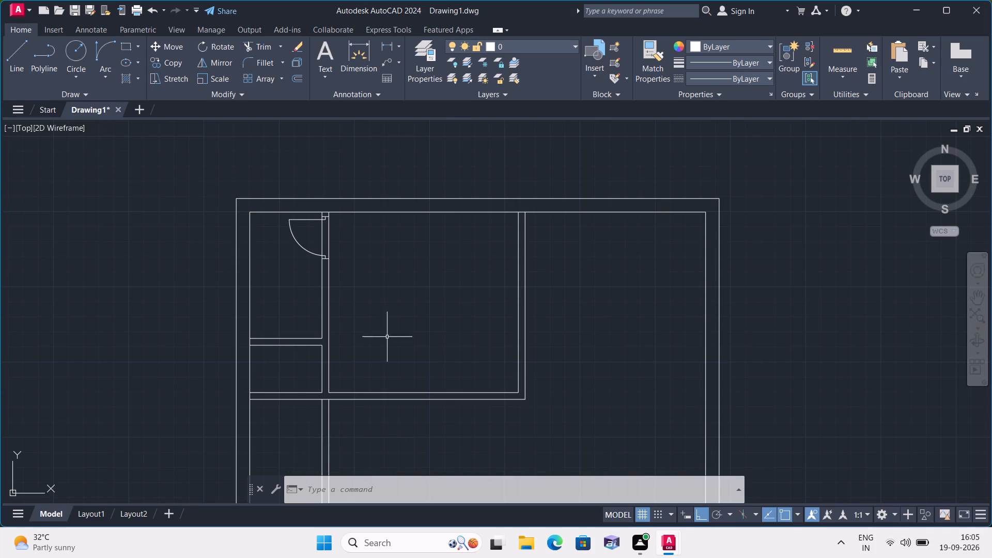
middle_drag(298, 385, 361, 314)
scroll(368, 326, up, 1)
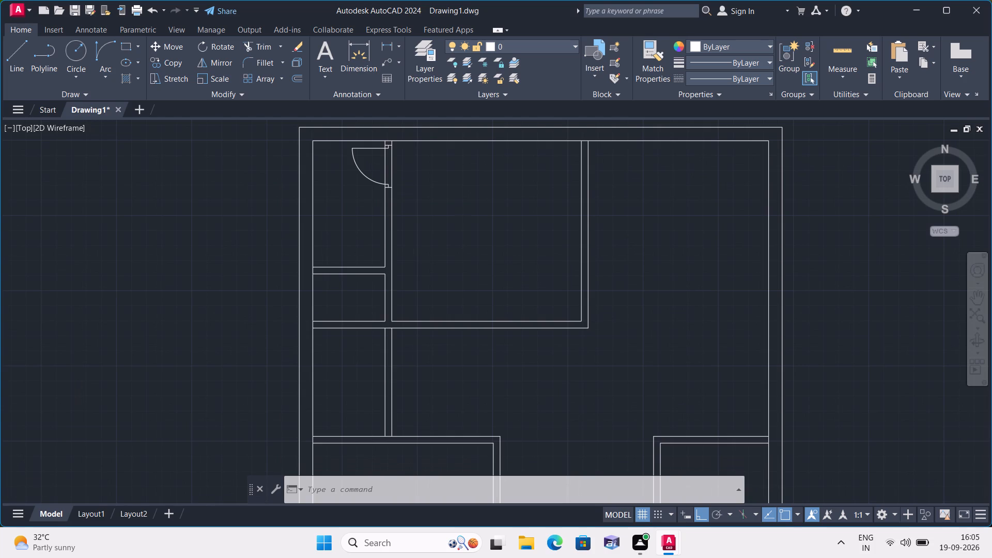
Draw a 3" line left from the small left room's lower-right inside corner, continuing down as a jamb line to the partition's lower face.
text(l)
key(space)
scroll(383, 319, up, 2)
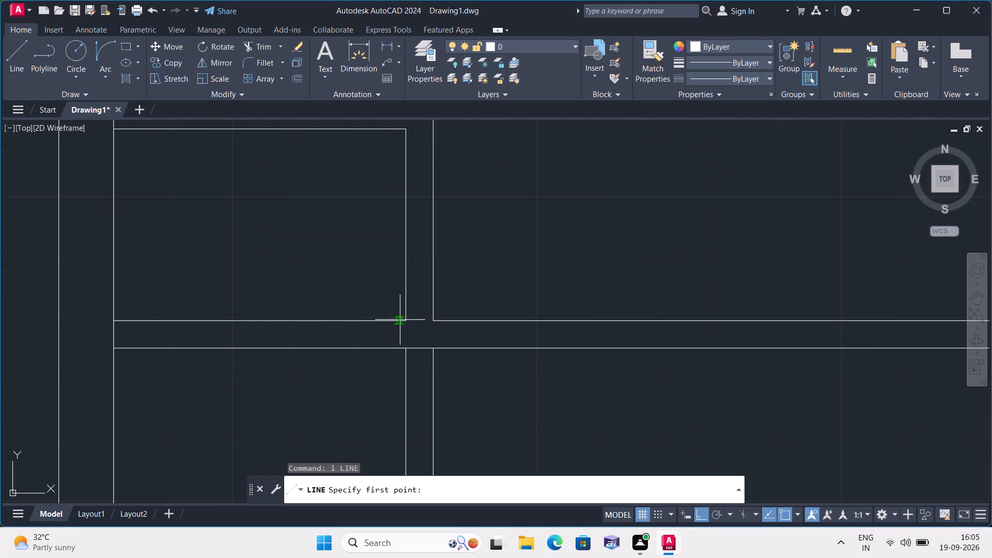
click(408, 322)
text(3")
key(space)
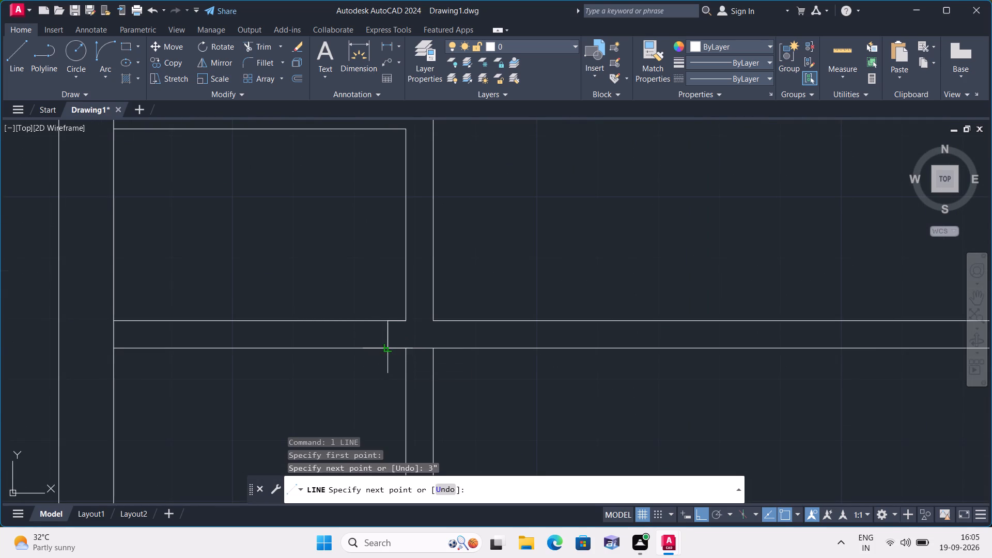
click(388, 350)
key(space)
Draw a 2" stub and a 2' opening centreline leftward from the jamb line's midpoint.
key(space)
click(386, 335)
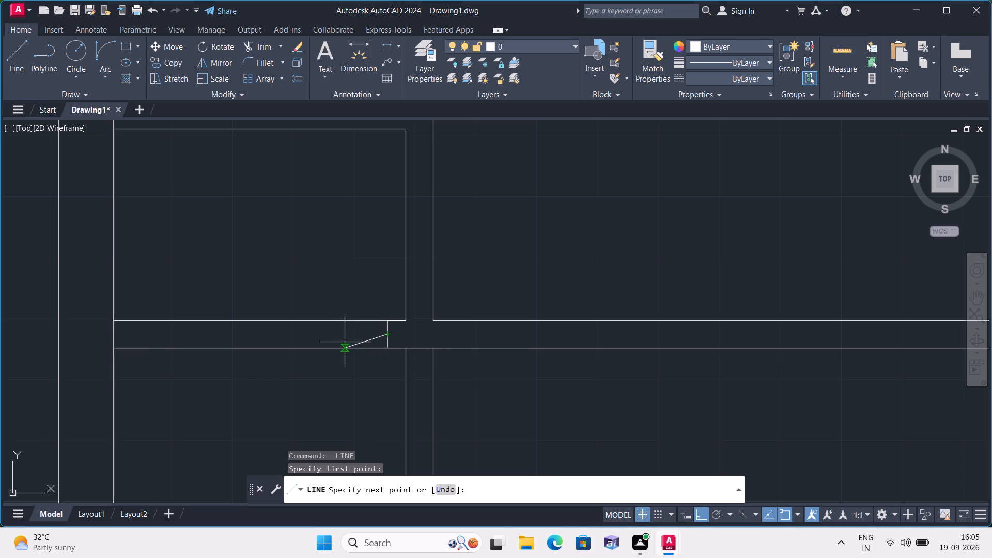
text(2")
key(space)
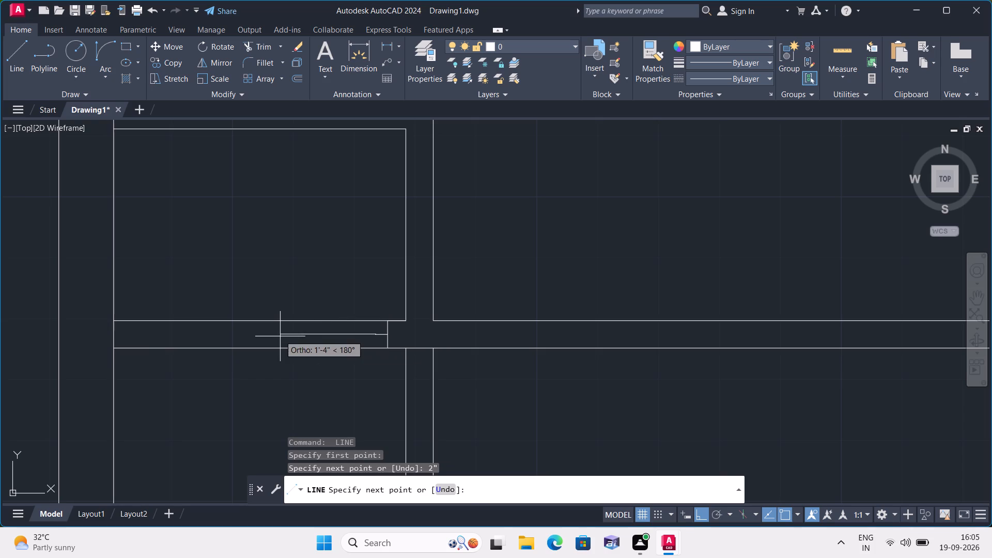
text(2')
key(space)
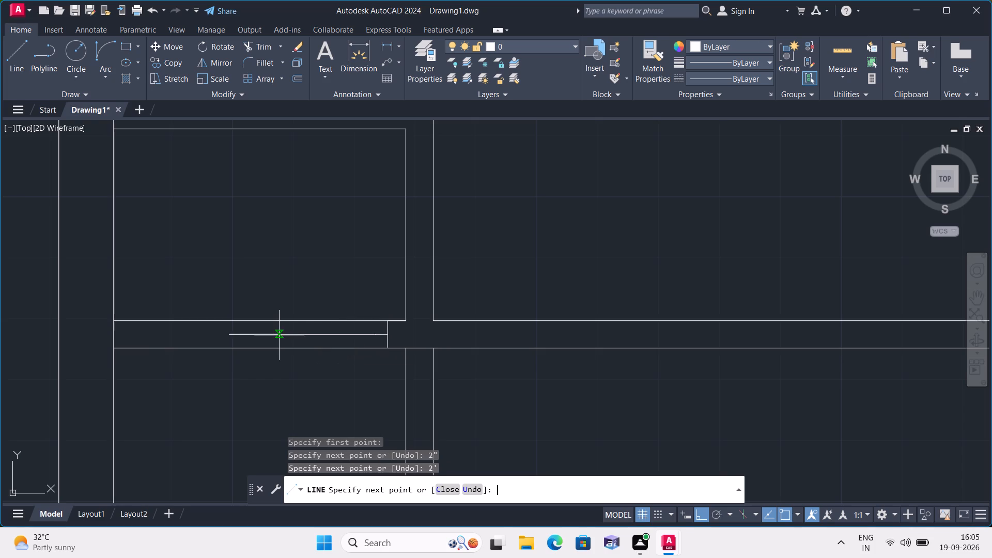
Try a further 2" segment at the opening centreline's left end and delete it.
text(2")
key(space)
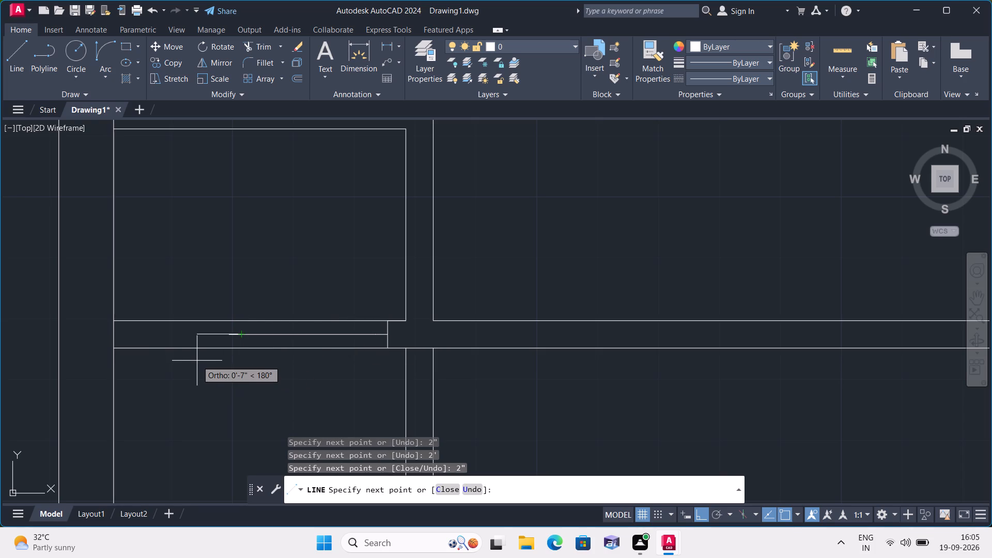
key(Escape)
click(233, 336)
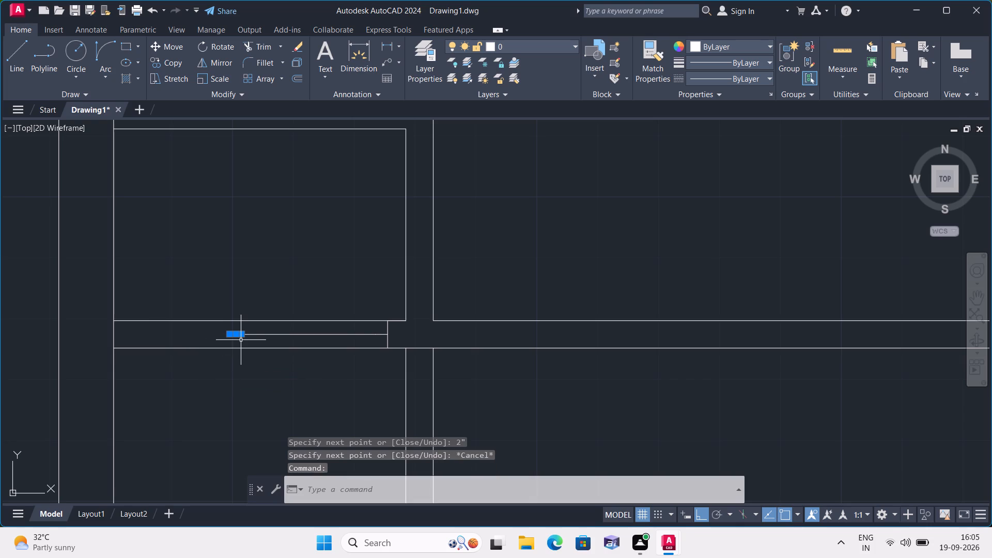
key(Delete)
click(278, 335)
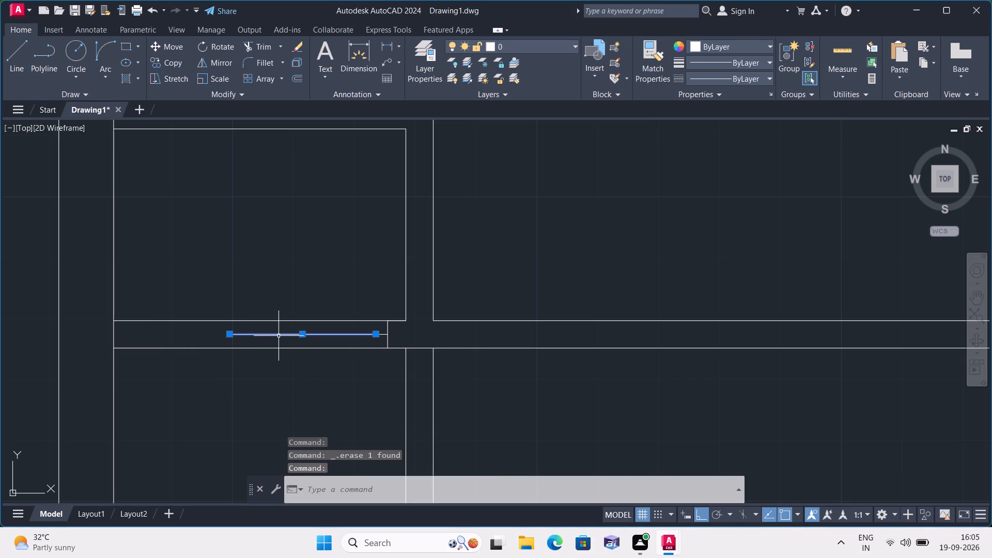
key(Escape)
Draw a 2" stub at the centreline's left end and the second jamb line across the partition, from its upper to its lower face.
key(l)
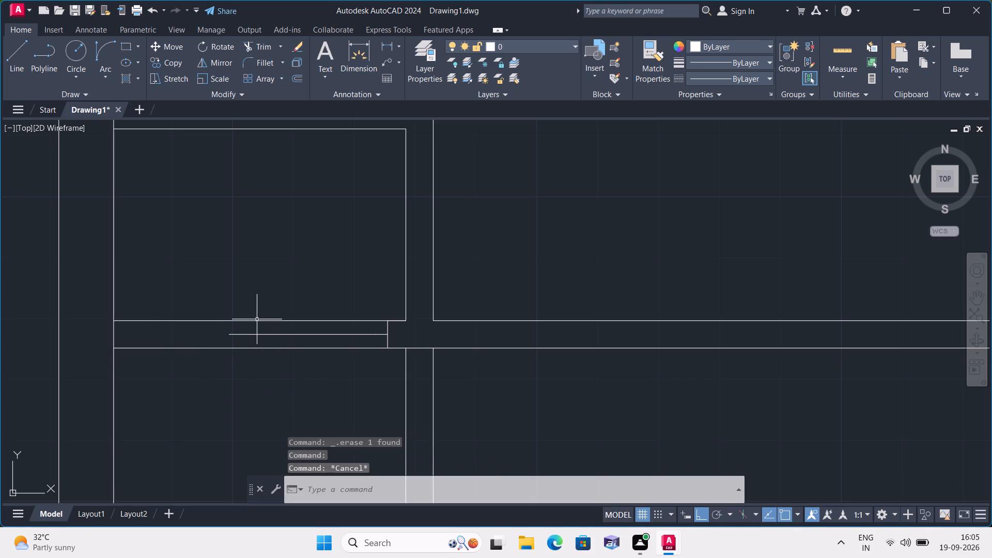
key(space)
click(230, 331)
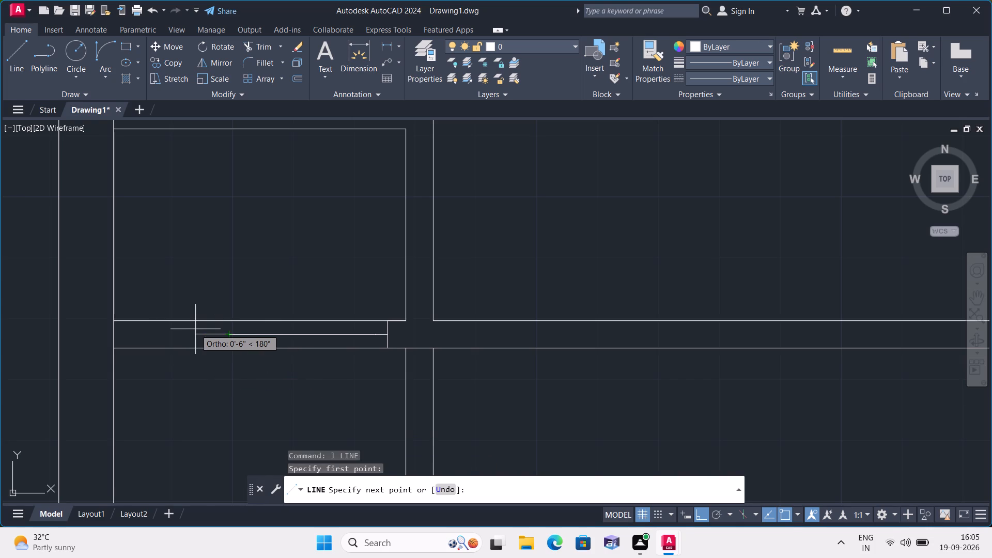
key(2)
text(")
key(space)
scroll(198, 324, up, 2)
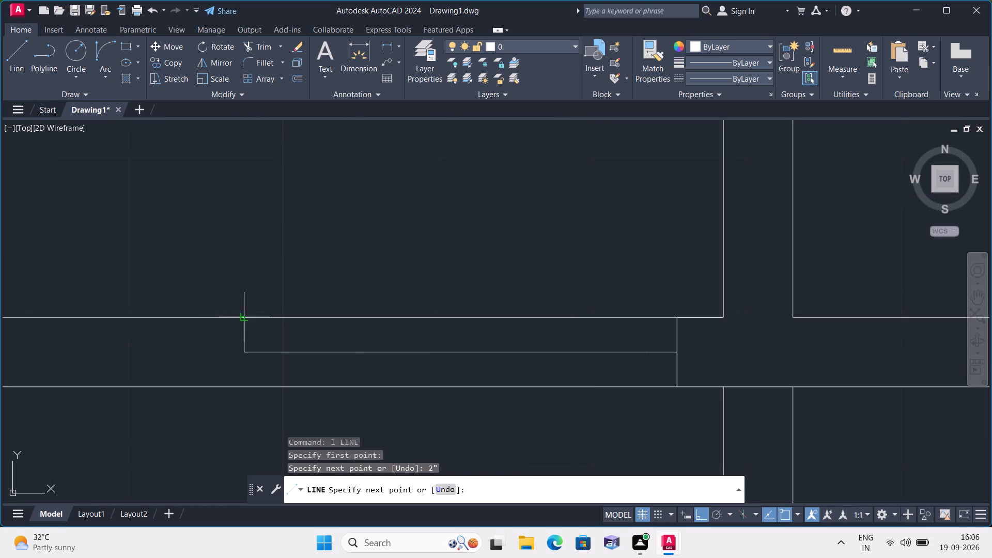
click(249, 317)
key(space)
key(space)
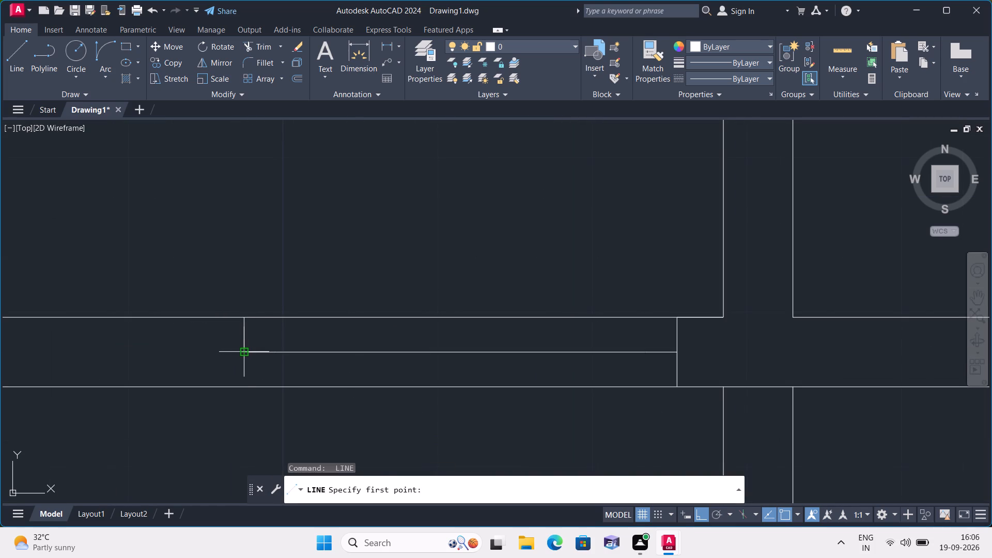
click(245, 350)
click(245, 388)
key(space)
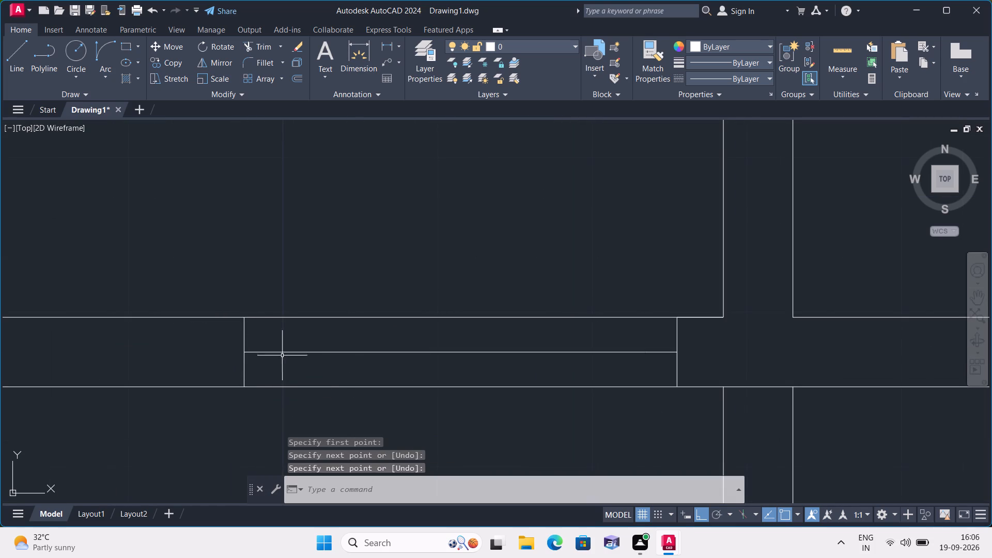
Delete the 2' opening centreline and the 3" offset line at the room corner.
click(286, 350)
double_click(289, 354)
click(289, 350)
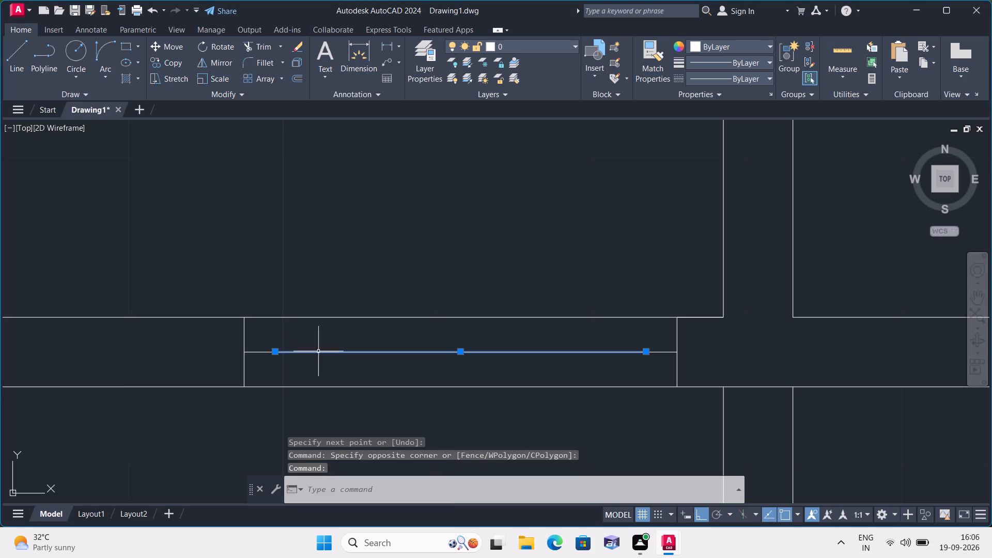
click(685, 319)
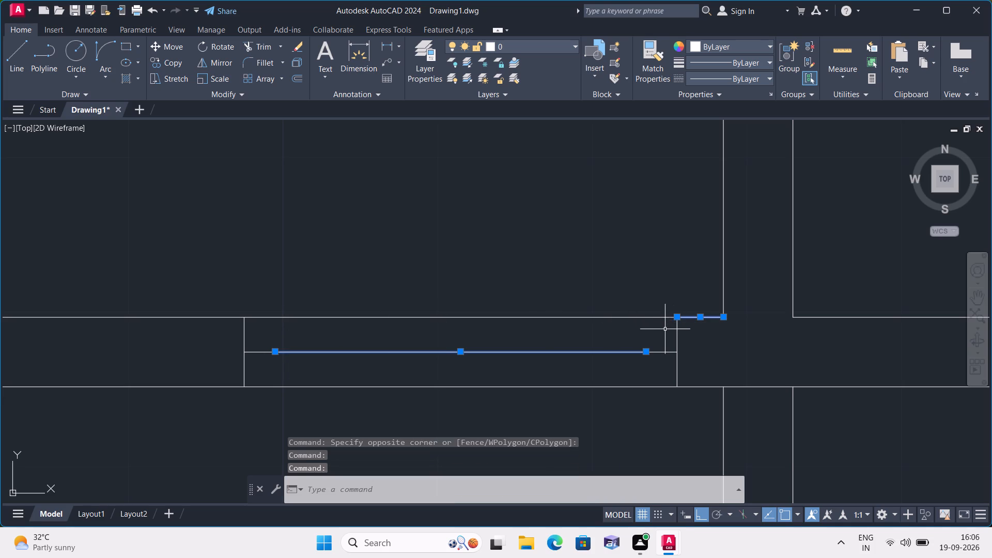
key(Delete)
Draw a 2' vertical door leaf line up into the small room from the free end of the right stub.
scroll(666, 342, down, 1)
scroll(601, 350, down, 1)
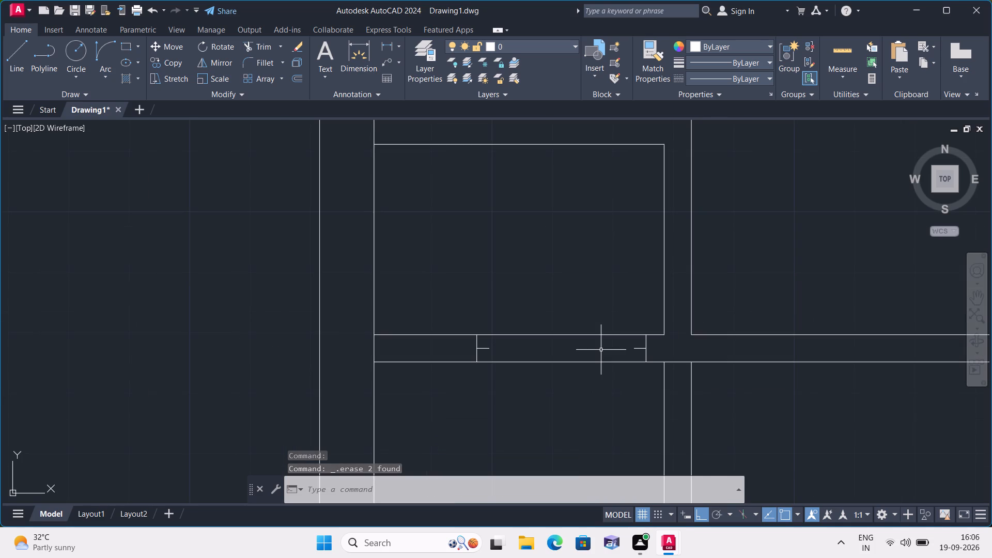
text(l)
key(space)
click(634, 347)
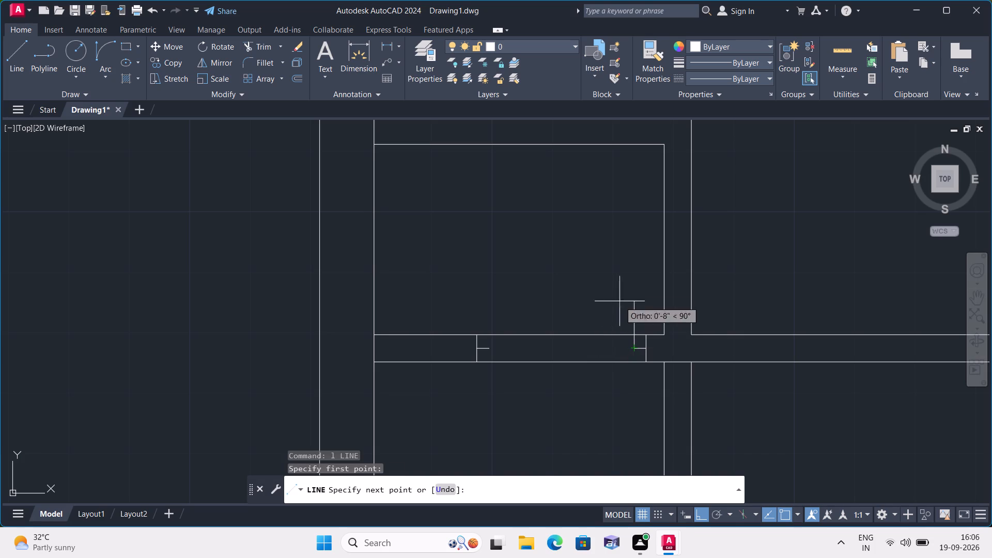
text(2')
key(space)
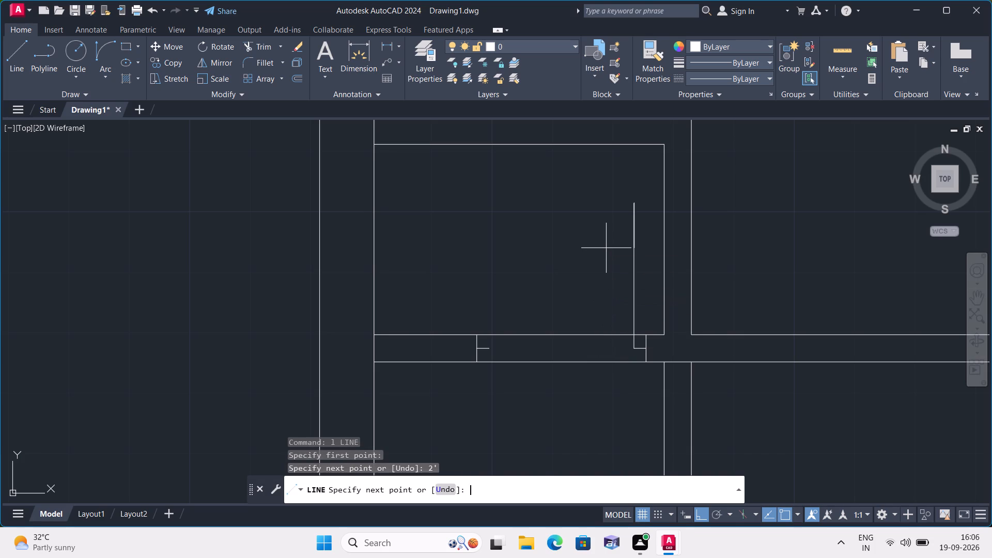
key(Escape)
Check the clear width between the two door stubs with a linear dimension, without placing it.
scroll(329, 251, down, 1)
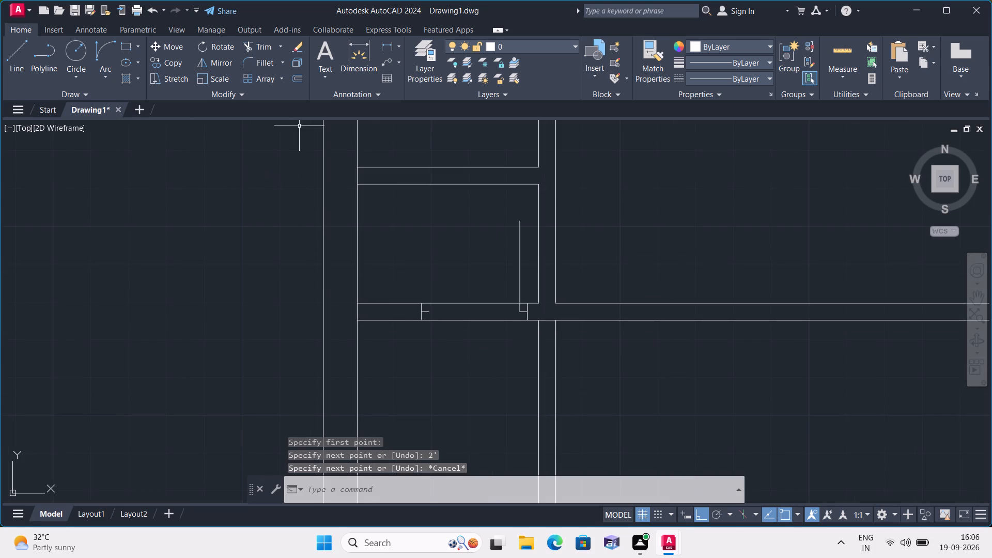
click(402, 45)
click(411, 65)
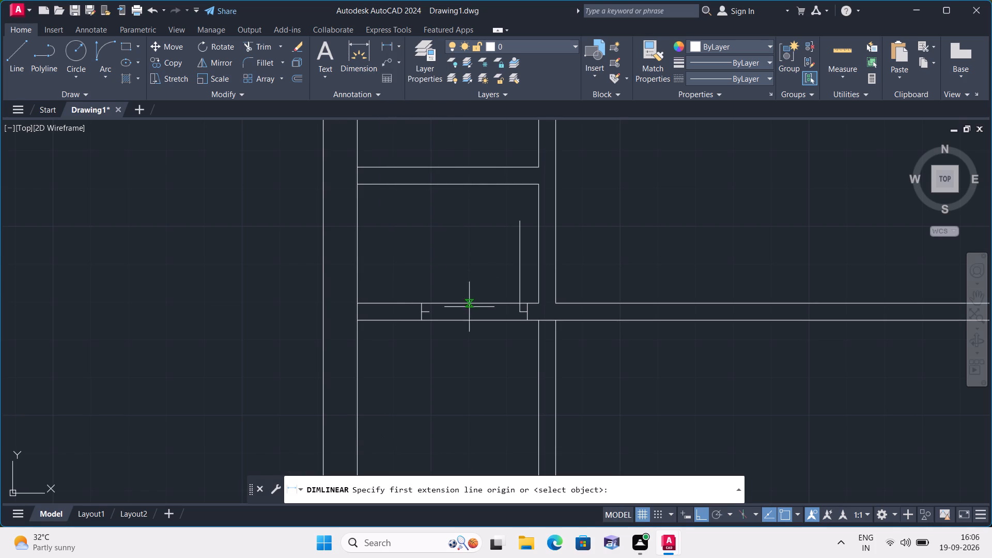
click(430, 311)
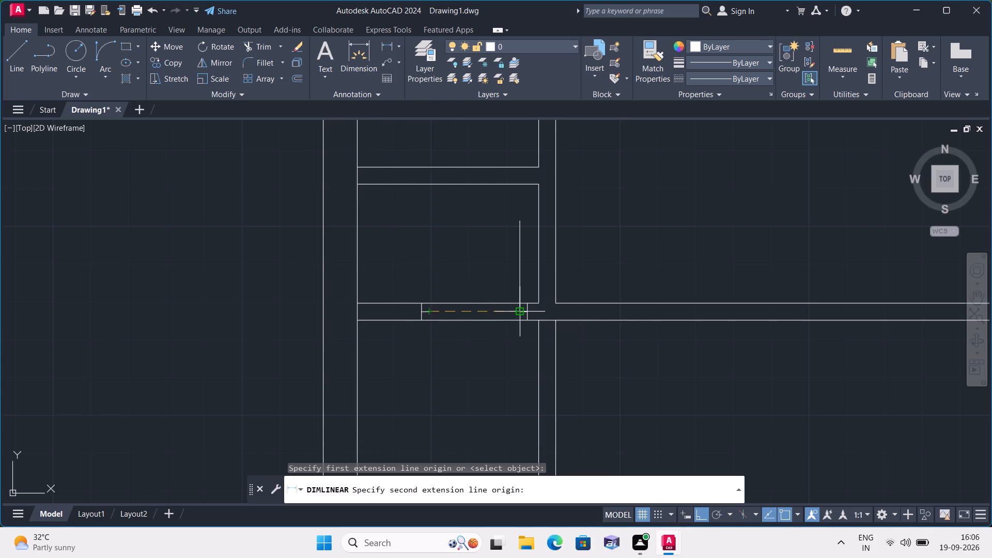
click(519, 311)
key(Escape)
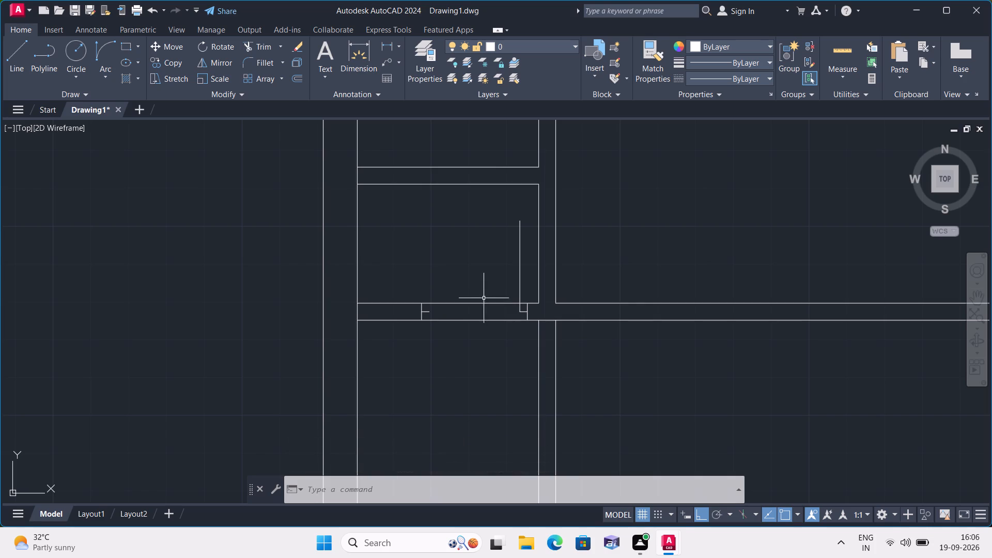
Draw the door swing as a Start, End, Direction arc from the leaf's upper end to the left stub's free end.
click(105, 85)
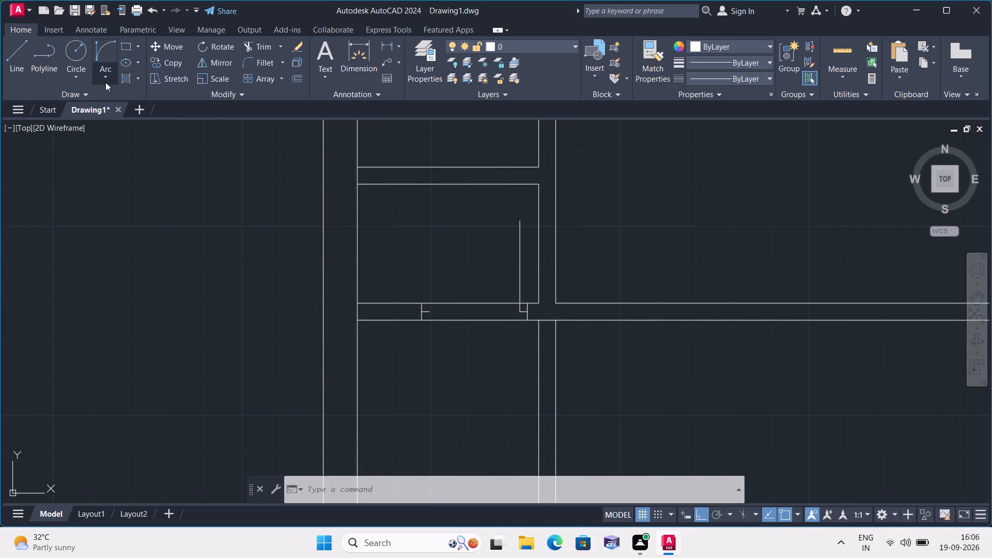
click(104, 79)
click(144, 229)
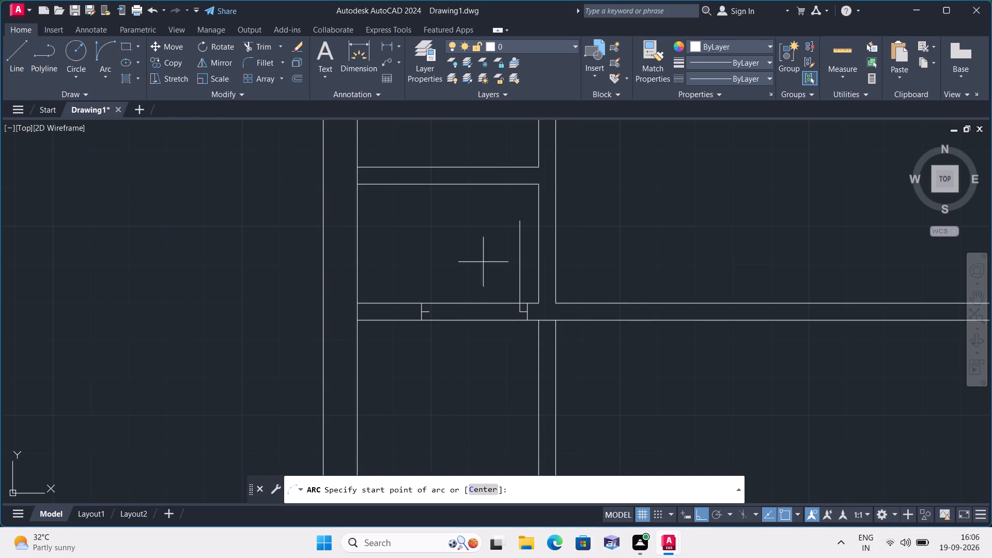
click(522, 222)
click(430, 313)
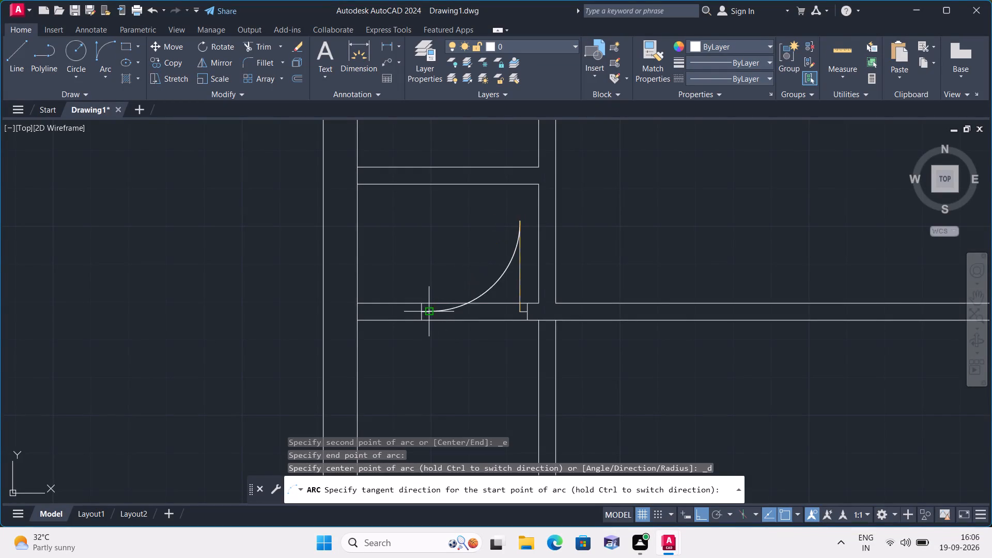
click(424, 242)
Draw a short vertical line across the horizontal partition between the two lower side rooms, slightly left of its middle.
scroll(437, 249, down, 2)
middle_drag(447, 284, 402, 419)
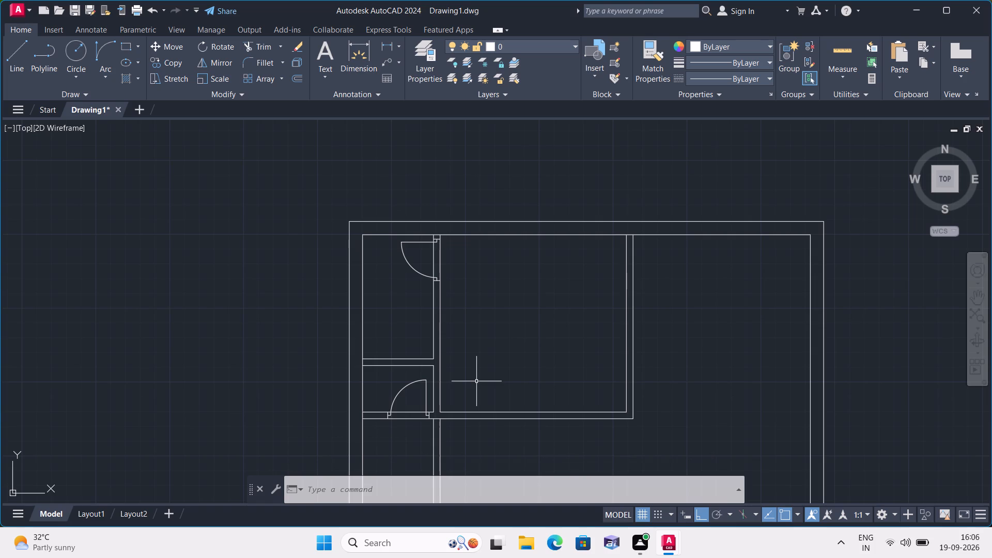
scroll(536, 458, down, 1)
middle_drag(536, 458, 523, 368)
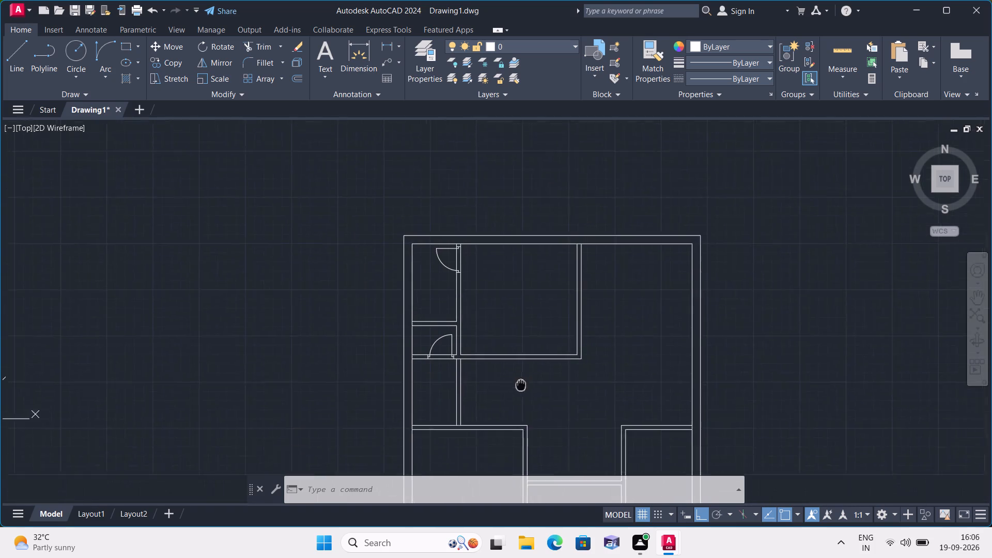
middle_drag(523, 368, 526, 335)
middle_drag(561, 380, 565, 293)
text(l)
key(space)
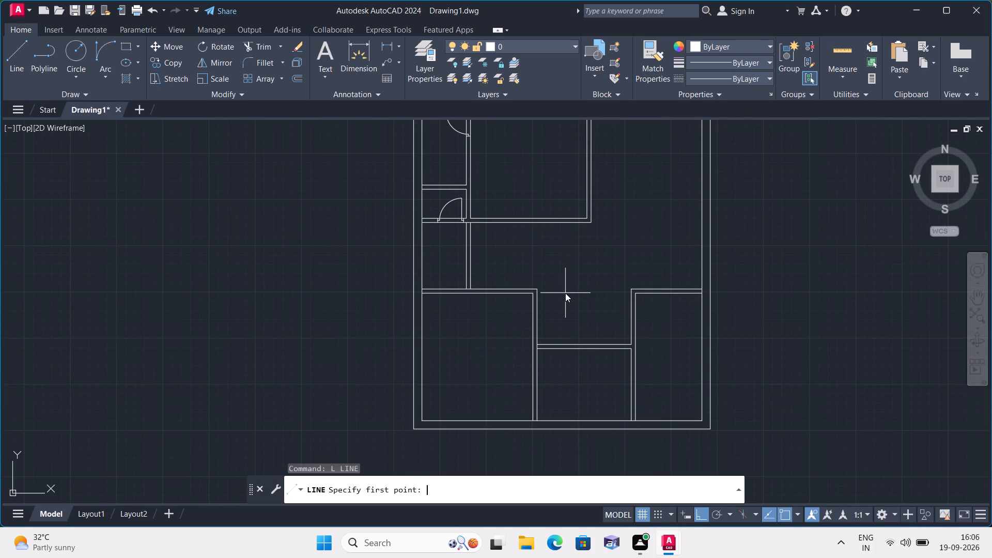
scroll(571, 342, up, 2)
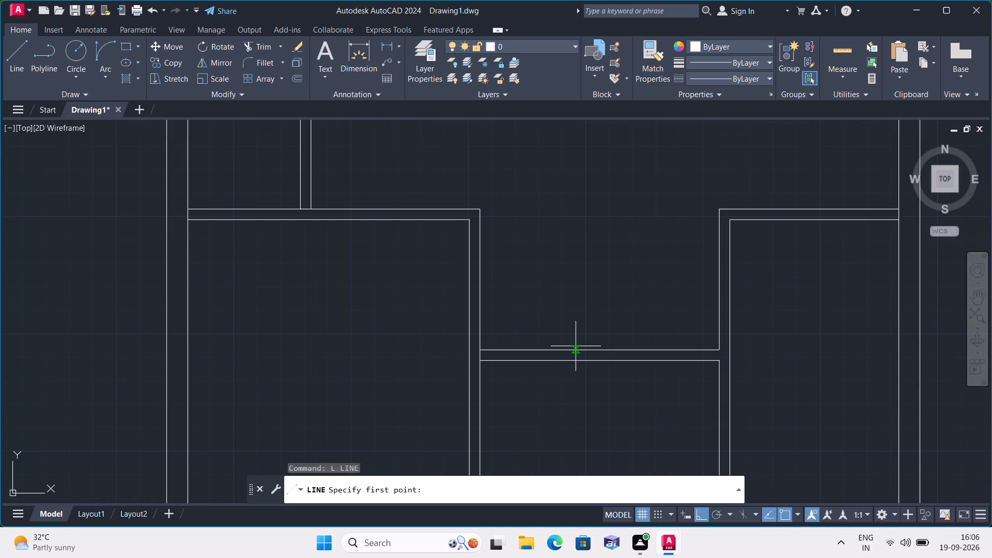
click(580, 350)
click(581, 358)
key(space)
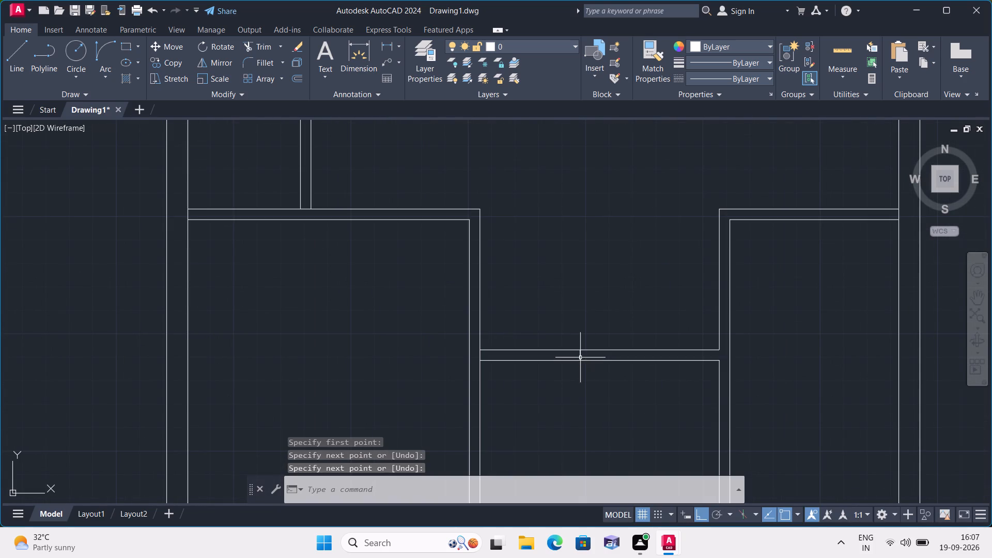
Draw the upper jamb of the lower-left room's door across its right partition, 3" below the room's inner corner.
scroll(586, 292, down, 1)
middle_drag(589, 274, 586, 328)
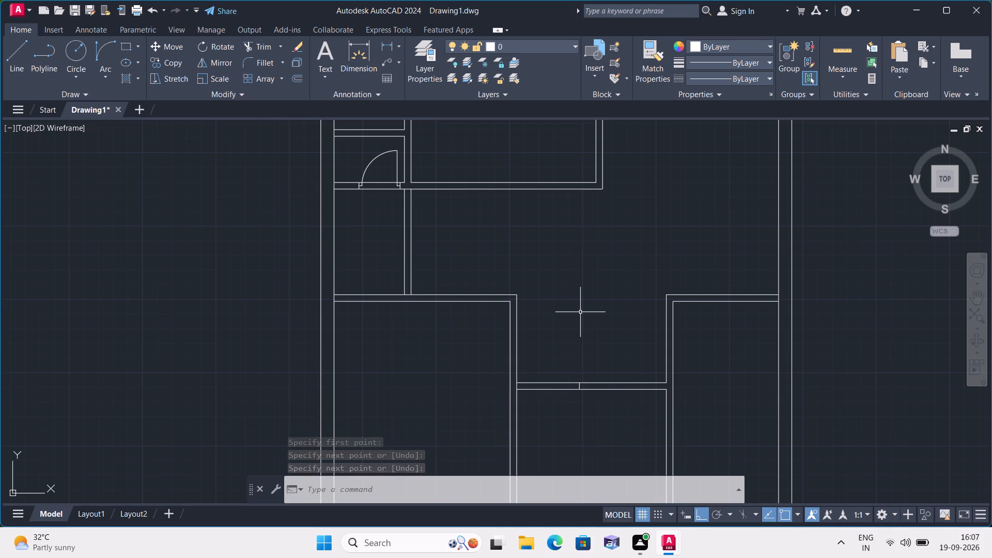
middle_drag(580, 312, 550, 376)
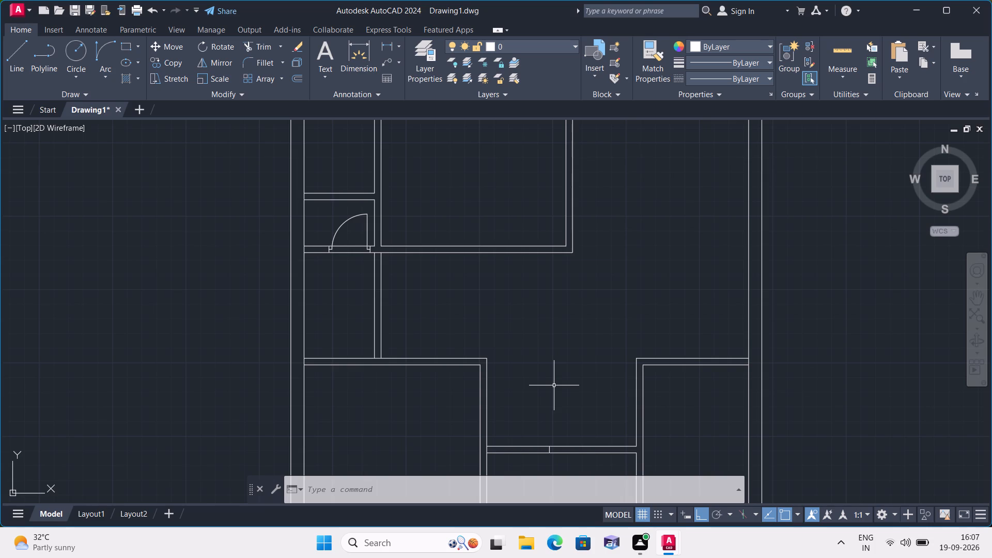
text(l)
key(space)
middle_drag(542, 386, 584, 310)
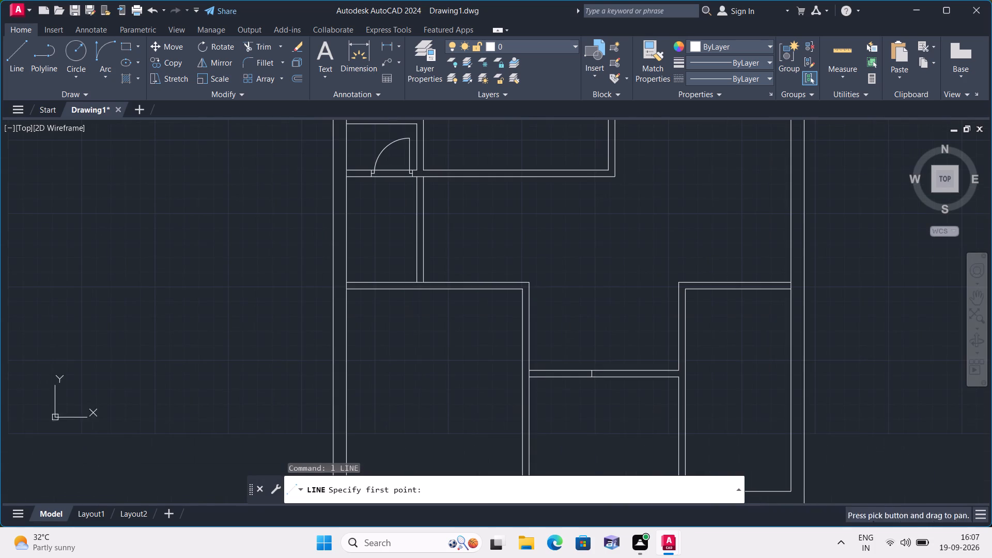
scroll(520, 286, up, 1)
click(519, 290)
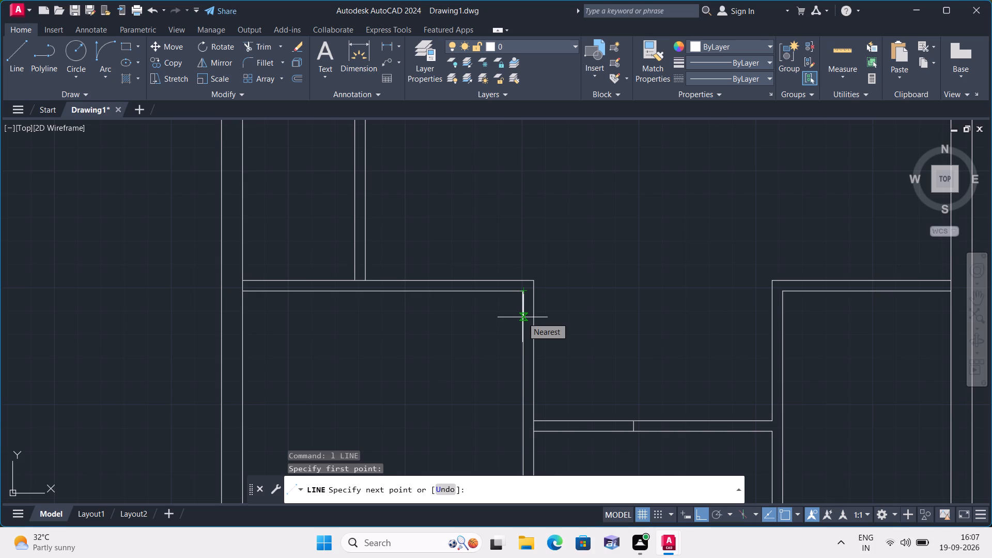
text(3")
key(space)
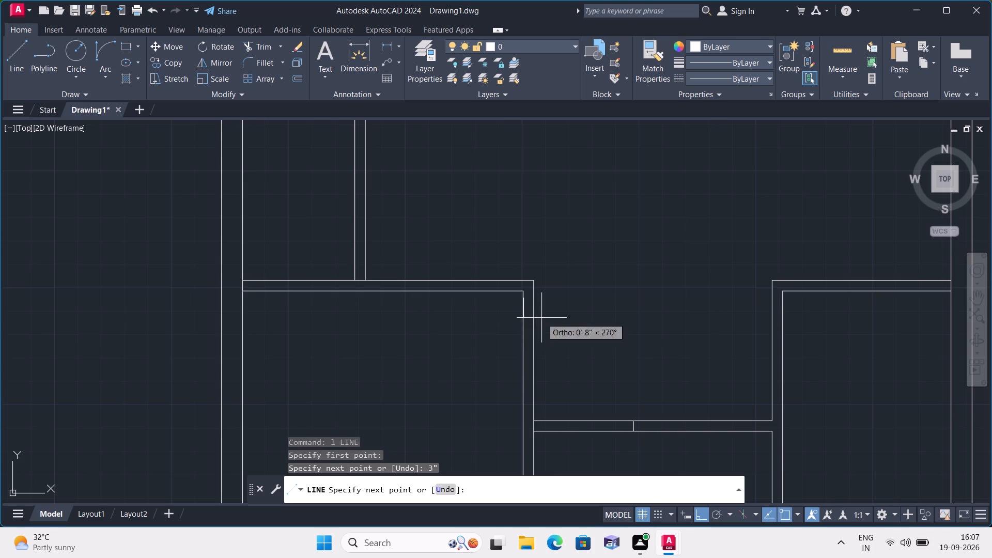
click(534, 301)
key(space)
scroll(534, 301, up, 3)
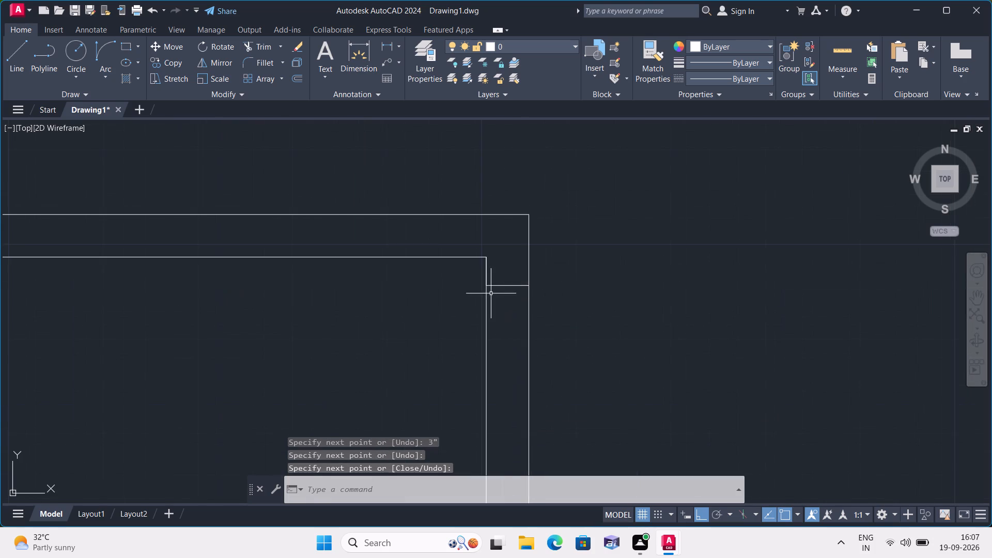
Draw a line down from the jamb's midpoint in 2", 3' and 2" segments, ending with a horizontal segment to the partition's right face.
key(space)
click(506, 286)
text(2")
key(space)
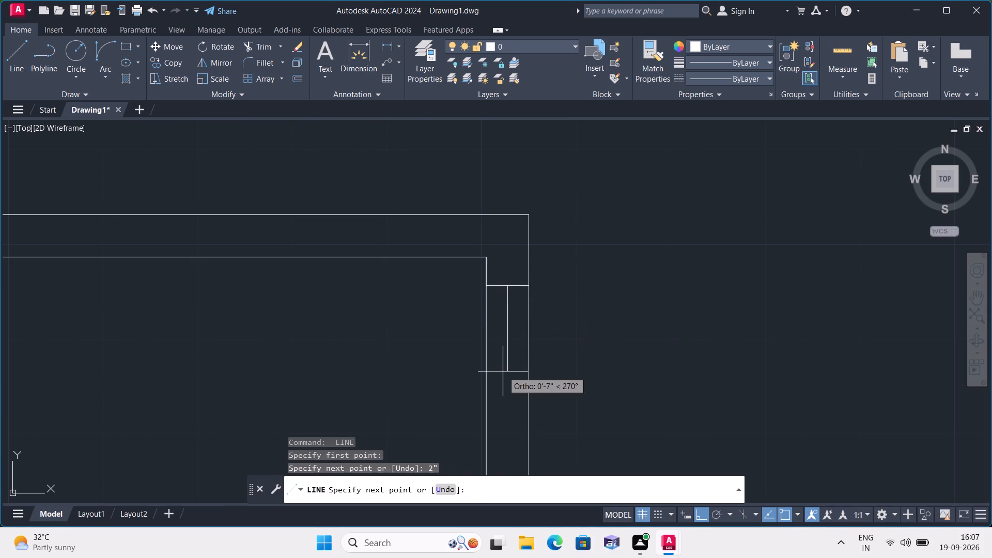
text(3')
key(space)
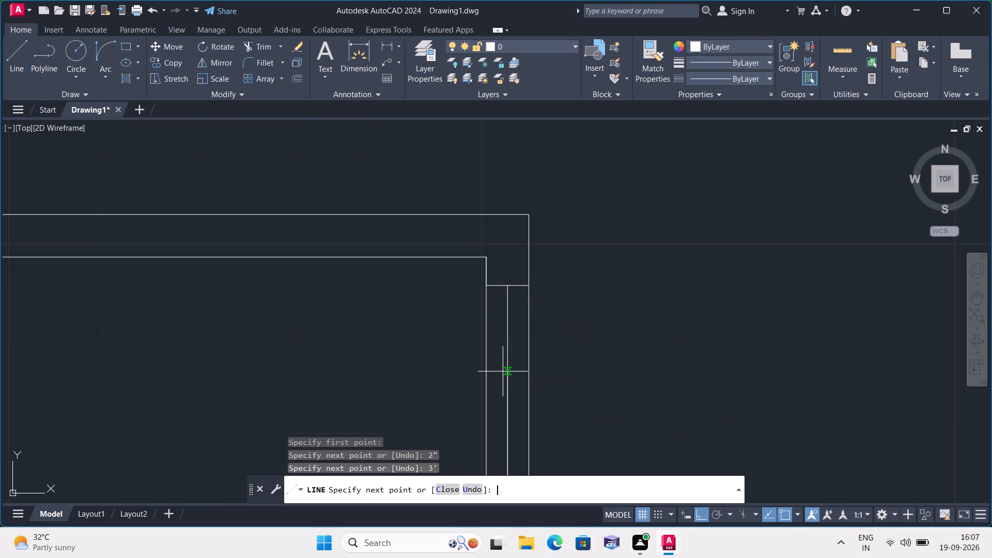
middle_drag(503, 371, 496, 220)
middle_drag(498, 348, 534, 101)
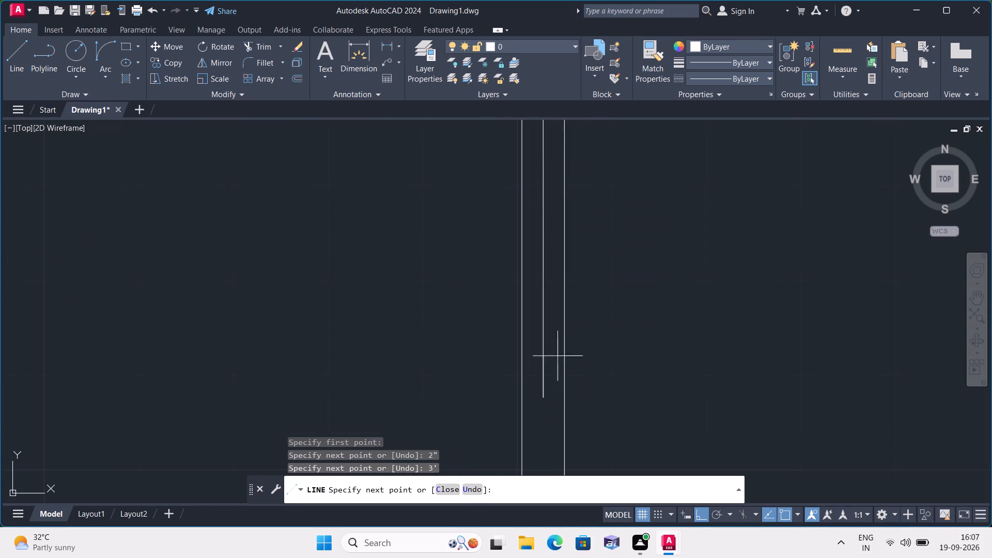
text(2")
key(space)
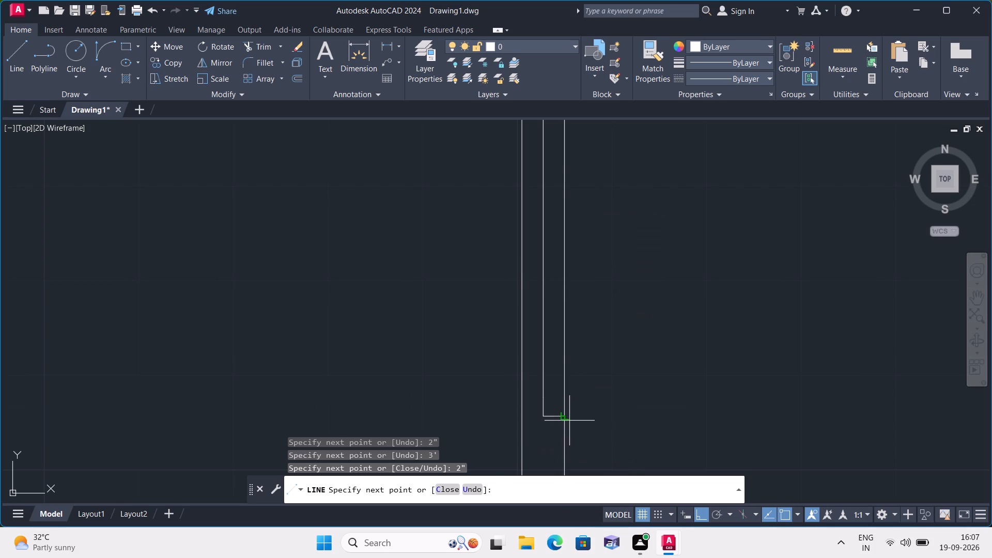
click(563, 415)
key(space)
Complete the lower jamb with a line from the centre line's bottom end to the partition's left face.
key(space)
click(539, 417)
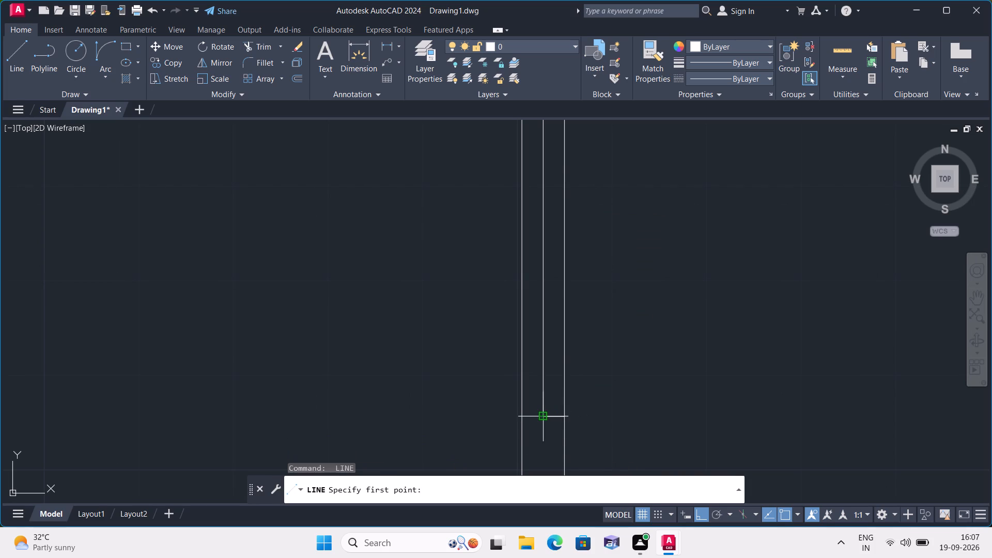
click(522, 414)
key(space)
scroll(537, 388, down, 2)
middle_drag(568, 371, 588, 417)
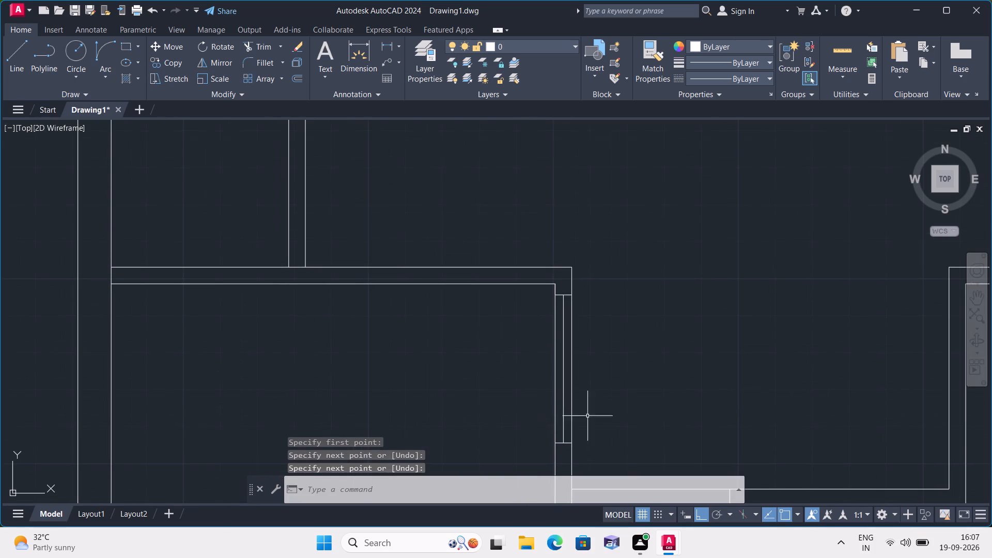
Erase the 3" corner offset line and the 3' middle segment, leaving the two 2" stubs.
click(555, 290)
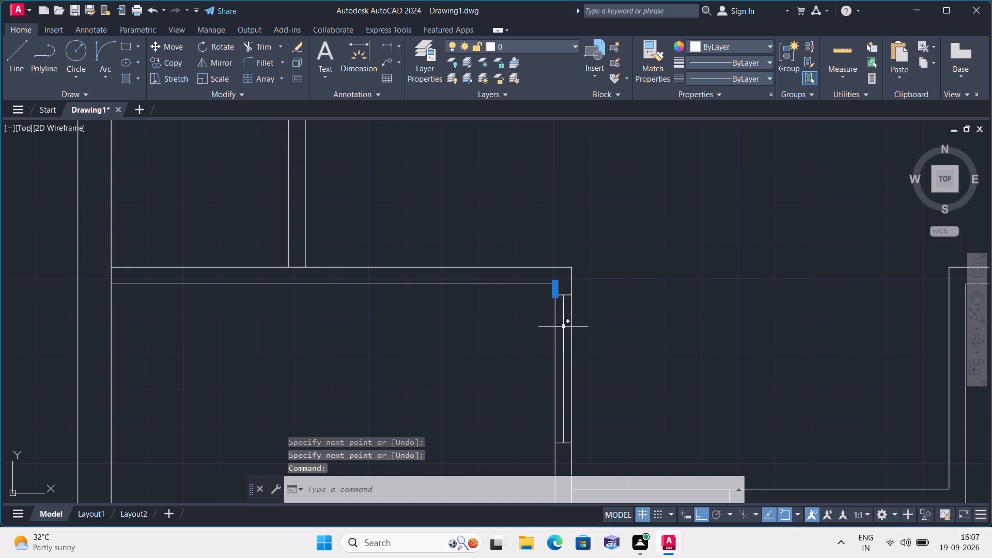
click(565, 328)
key(Delete)
Draw a 3' horizontal door leaf line into the lower-left room from the free end of the upper stub.
text(l)
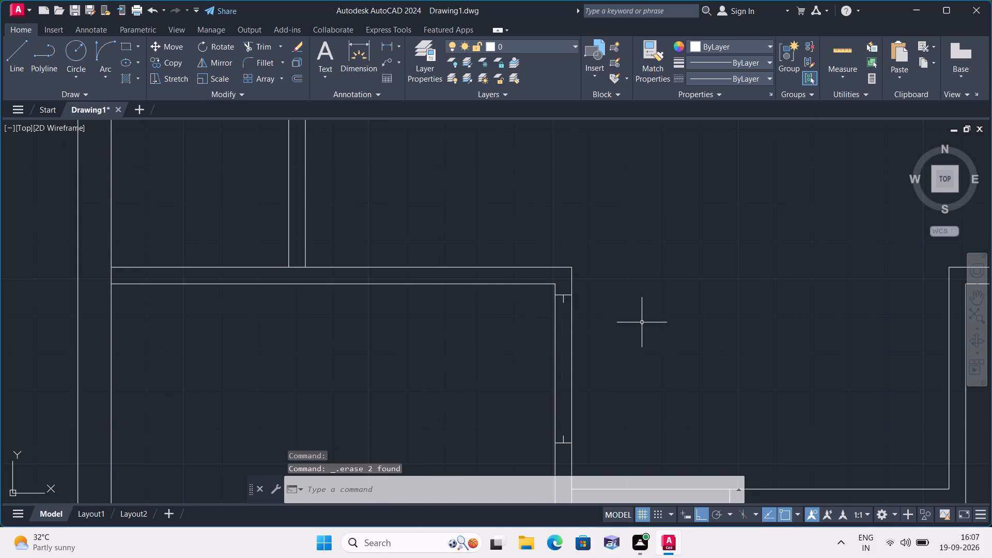
key(space)
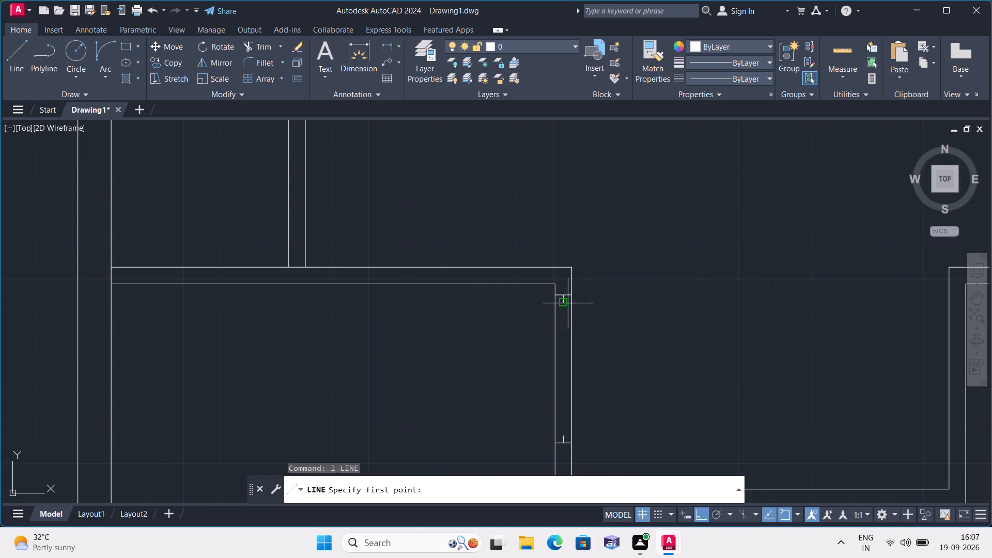
click(566, 303)
text(3')
key(space)
key(Escape)
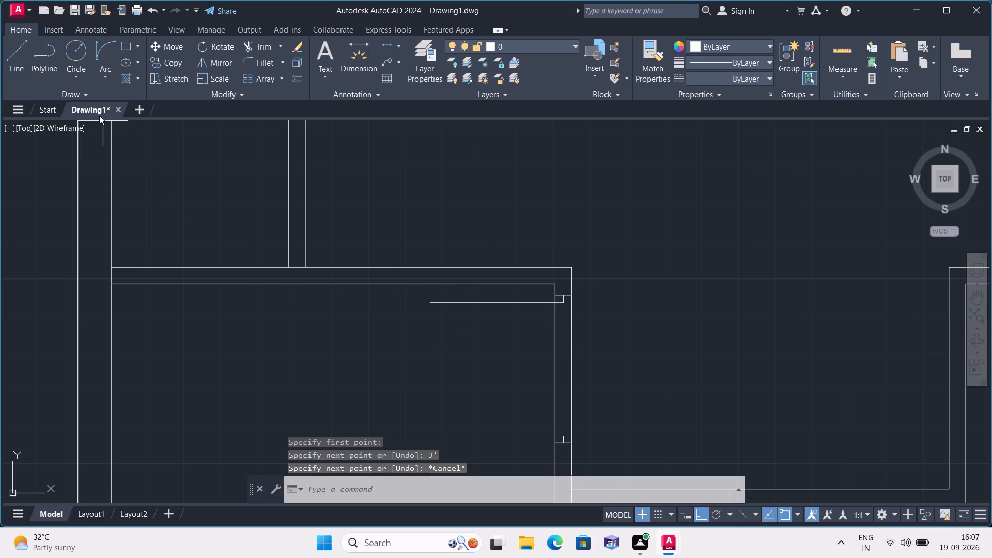
Draw the door swing as a Start, End, Direction arc from the leaf's outer end to the lower stub's free end.
click(109, 76)
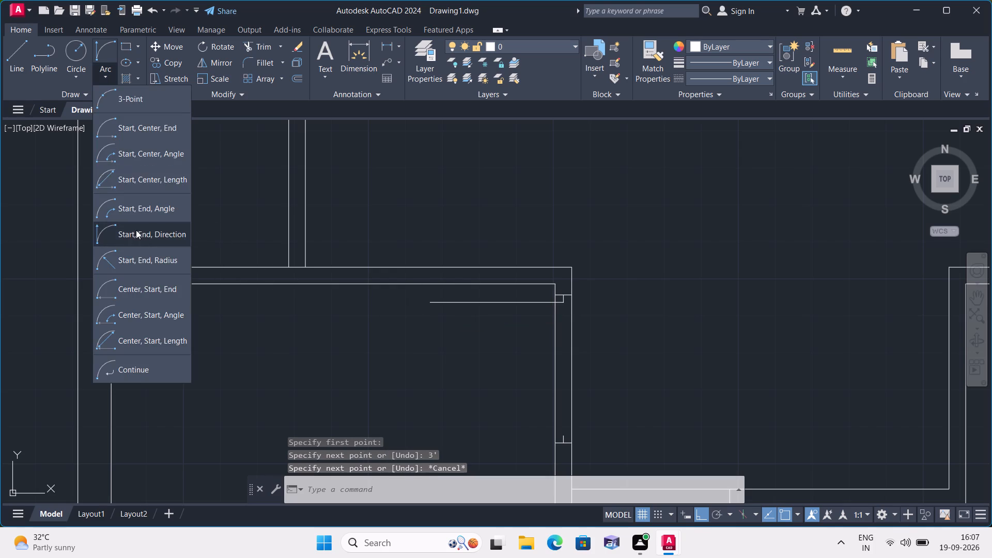
click(136, 230)
click(427, 303)
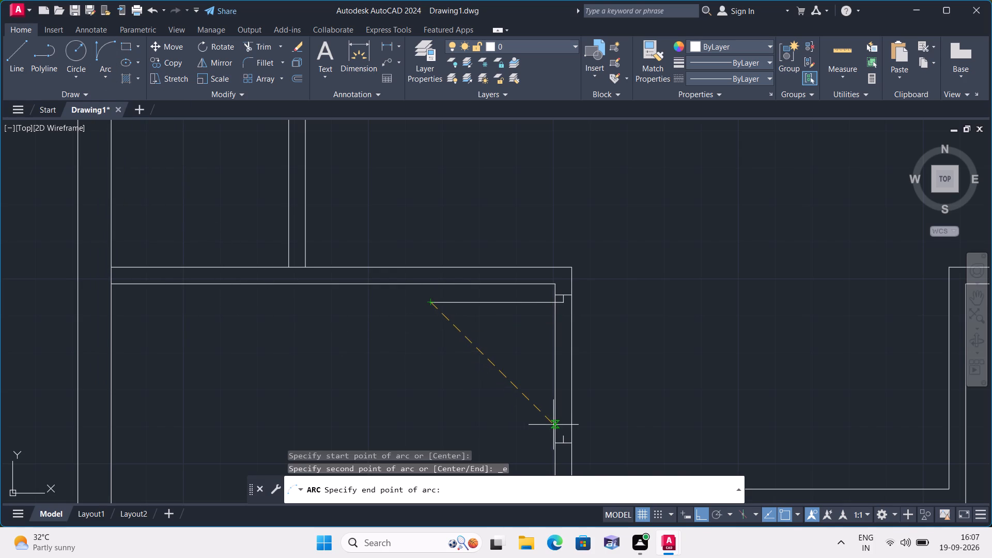
click(567, 437)
click(498, 420)
scroll(487, 401, down, 1)
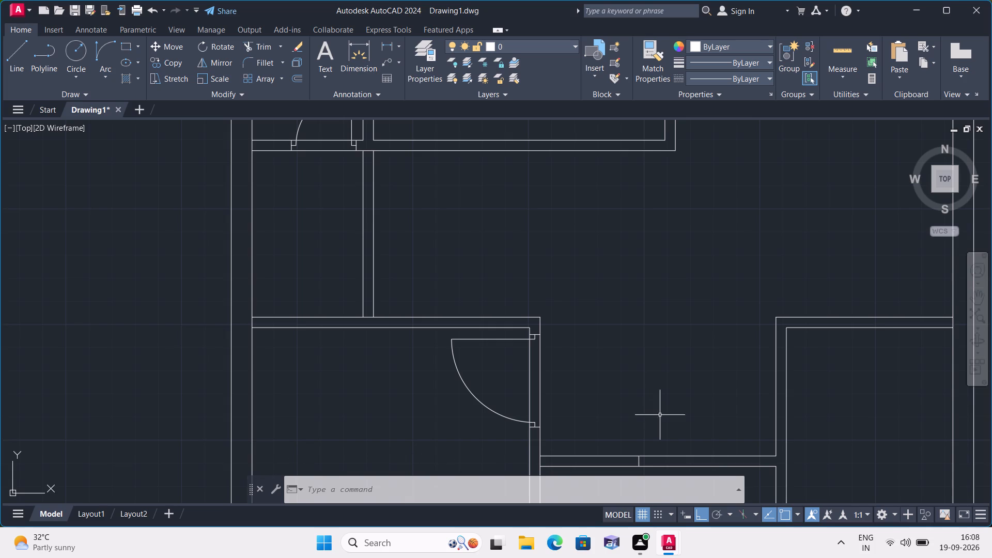
Draw the upper jamb of the lower-right room's door across its left partition, 3" below the room's inner corner.
scroll(655, 412, down, 1)
middle_drag(656, 407, 506, 397)
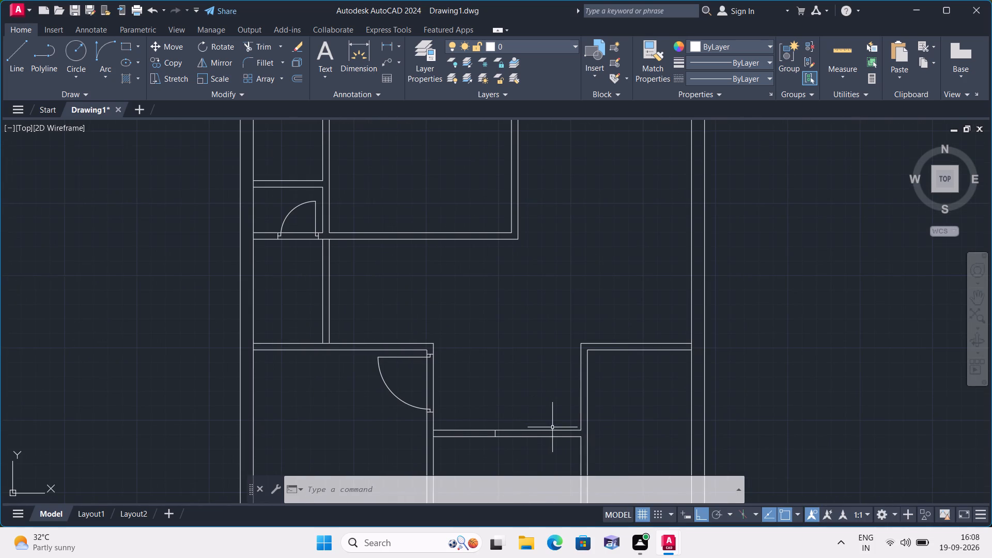
middle_drag(550, 433, 502, 481)
middle_drag(489, 437, 533, 309)
scroll(510, 384, down, 1)
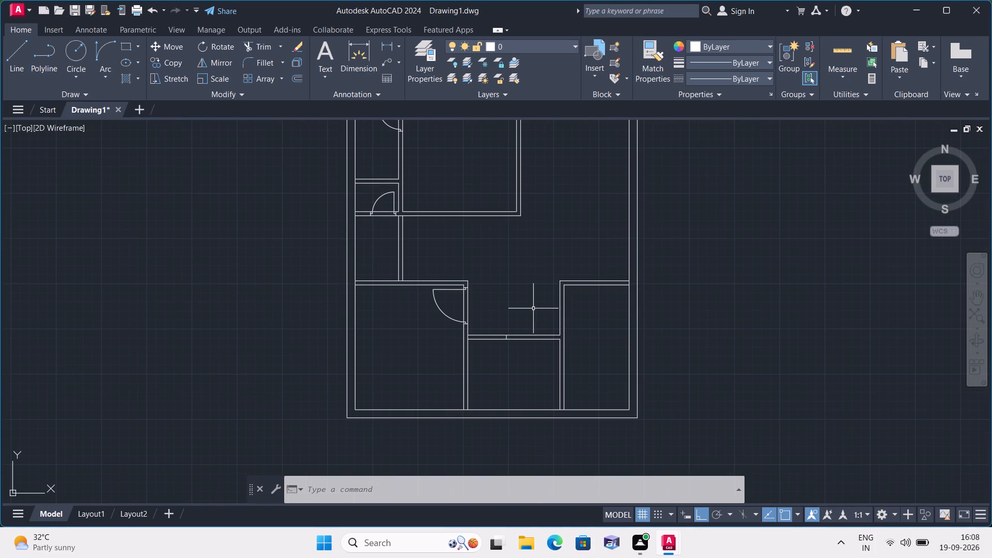
key(l)
key(space)
scroll(553, 288, up, 3)
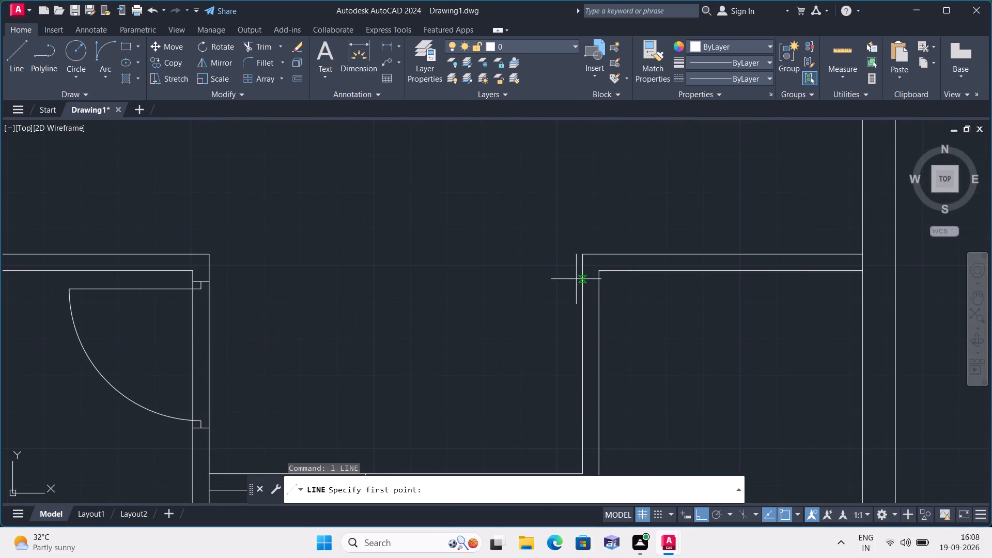
click(597, 269)
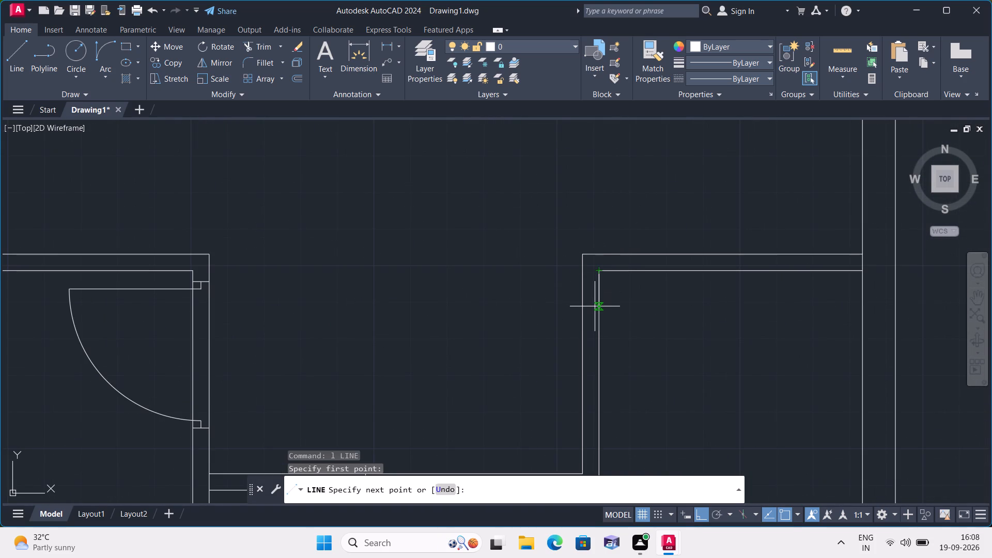
text(3")
key(space)
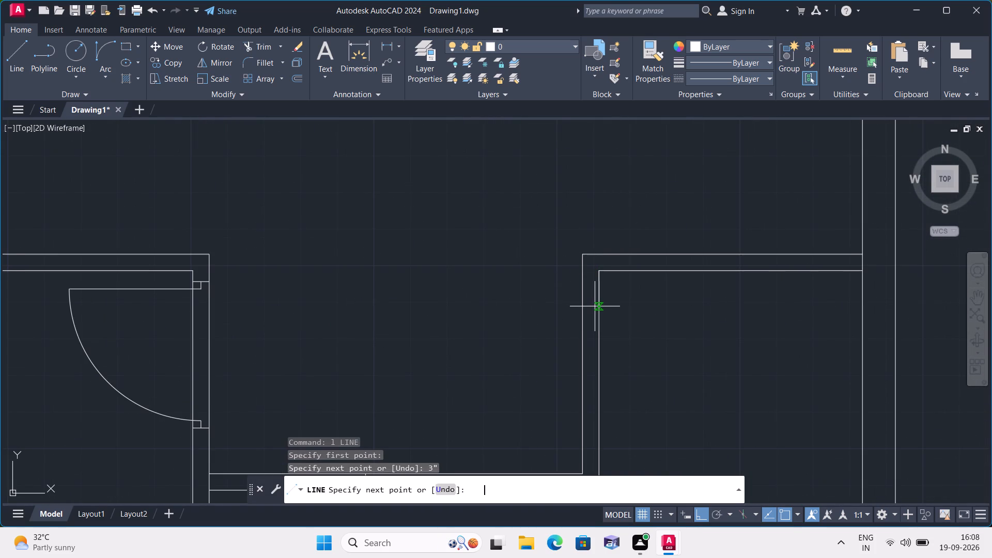
click(582, 284)
key(space)
Draw a line down from the jamb's midpoint in 2", 3' and 2" segments, ending with a horizontal segment past the partition's right face.
key(space)
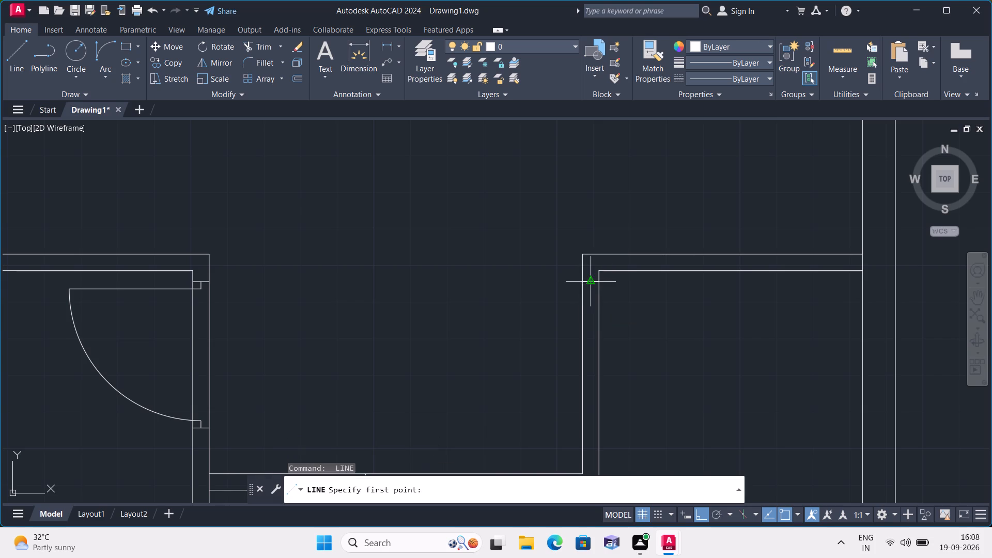
click(588, 282)
text(2")
key(space)
text(3')
key(space)
middle_drag(595, 368, 578, 293)
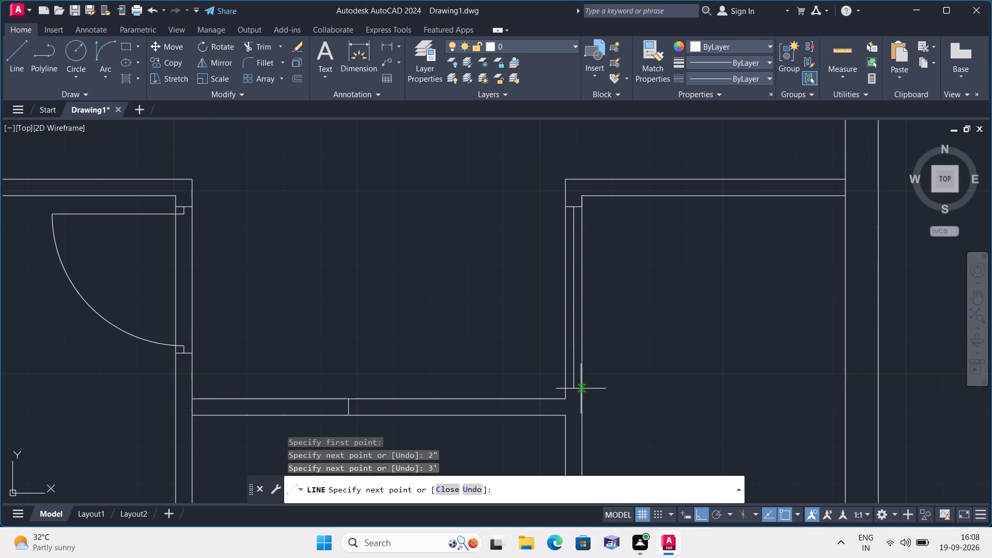
key(2)
key(shift+quotedbl)
key(space)
scroll(580, 392, up, 2)
click(589, 285)
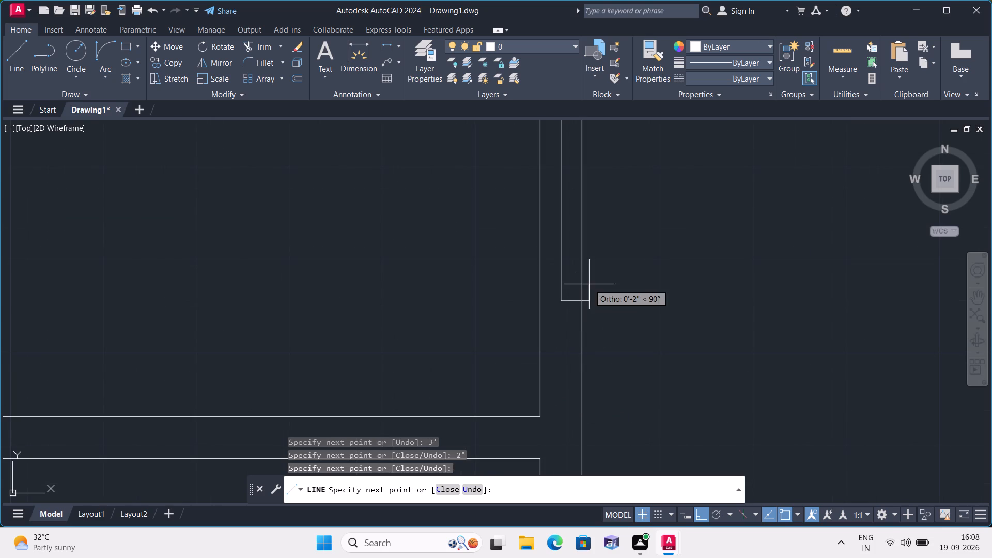
key(space)
Complete the lower jamb with a line from the centre line's bottom end to the partition's left face.
key(space)
click(561, 299)
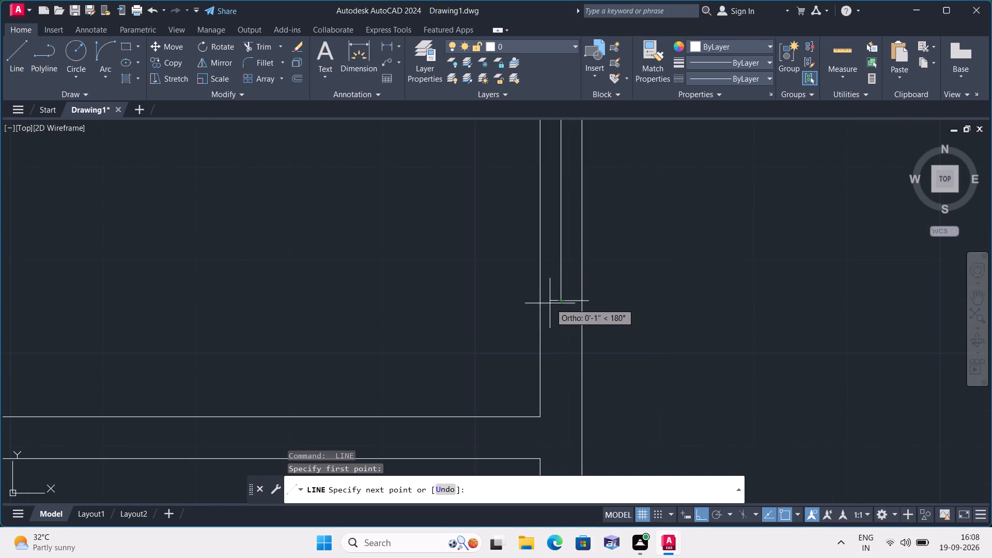
click(540, 303)
key(space)
Trim the end of the lower jamb line that overshoots the partition's right face.
text(trim)
key(space)
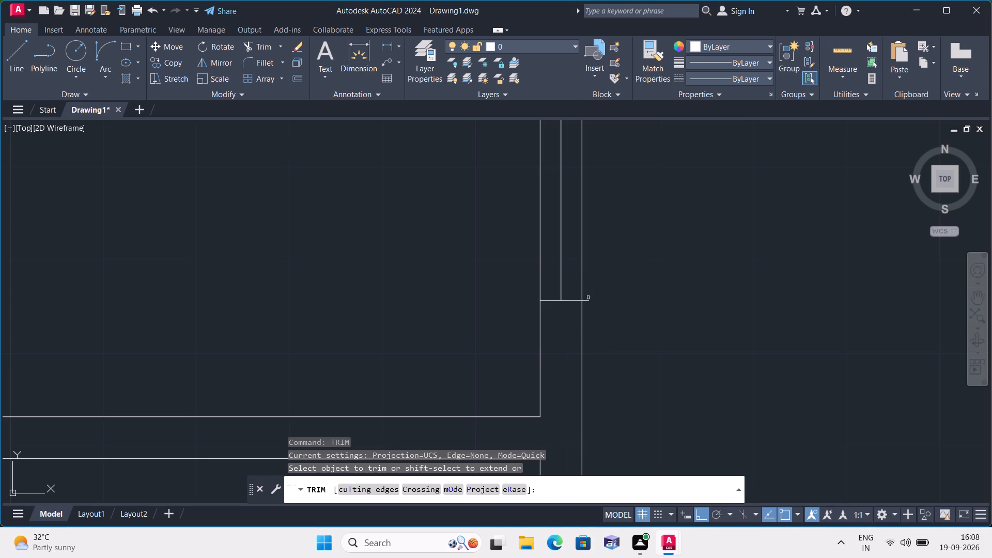
click(588, 298)
click(587, 305)
scroll(627, 312, down, 1)
key(Escape)
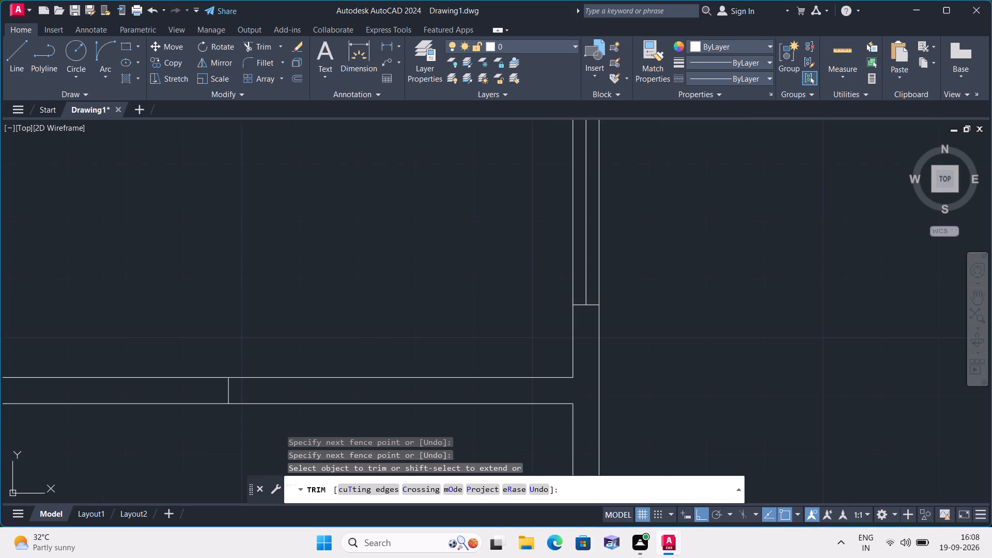
Erase the 3' middle segment and the 3" corner offset line at the lower-right room's door, keeping the two stubs.
middle_drag(620, 312, 629, 400)
click(594, 292)
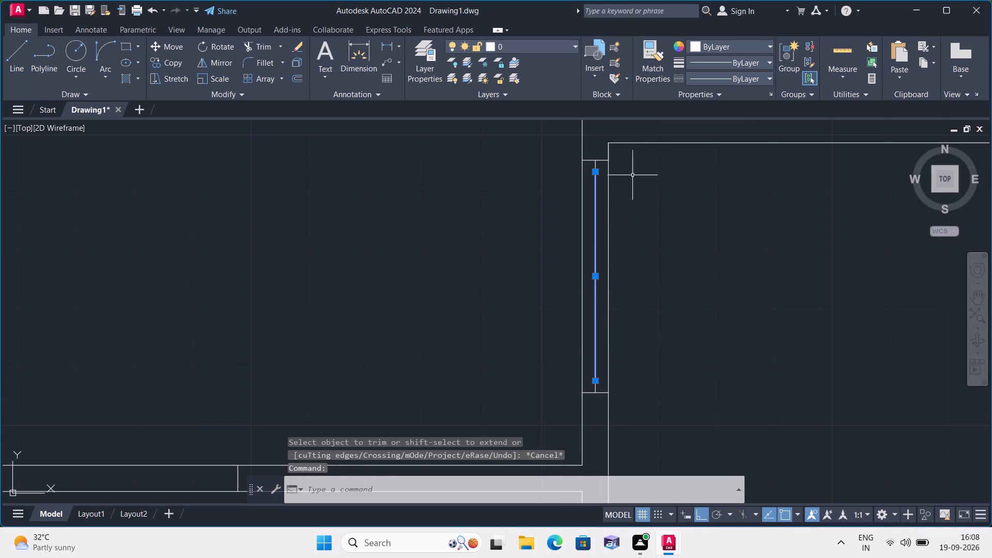
click(609, 149)
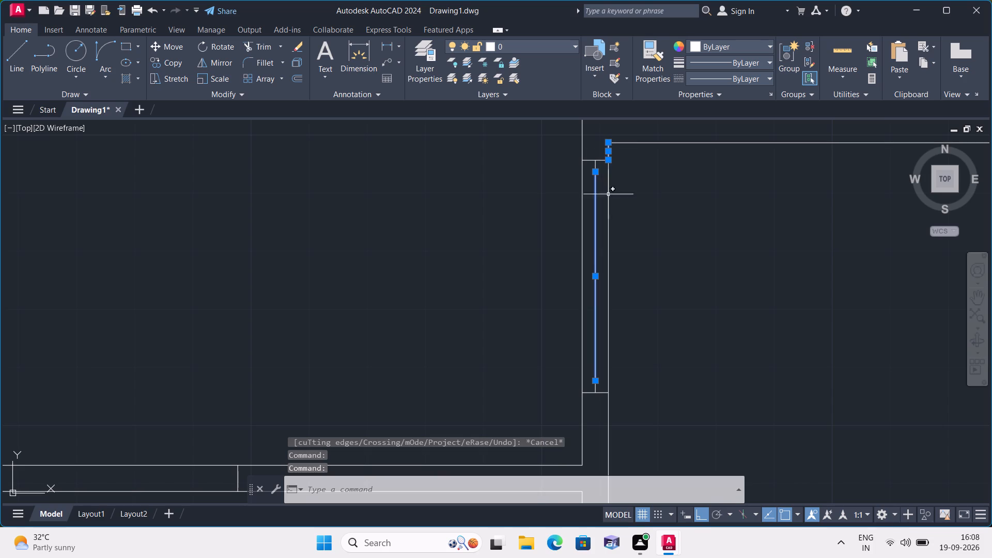
key(Delete)
Draw a 3' horizontal door leaf into the lower-right room from the end of the upper jamb's stub.
text(l)
key(space)
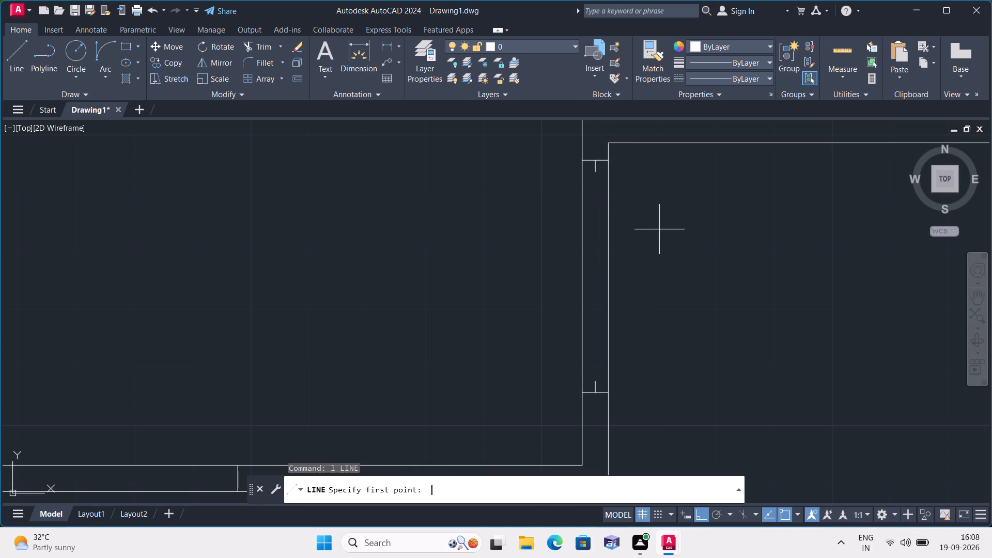
click(593, 171)
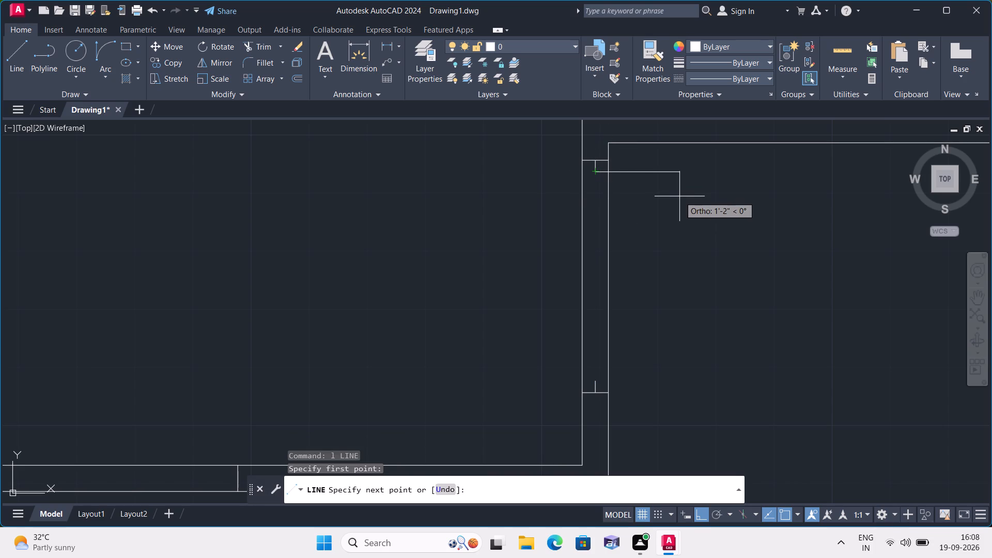
text(3')
key(space)
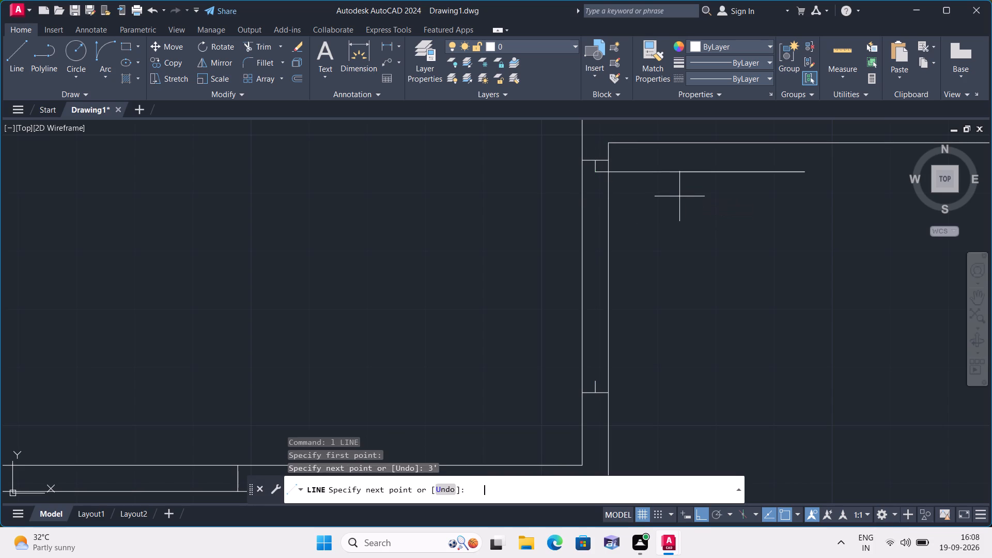
key(Escape)
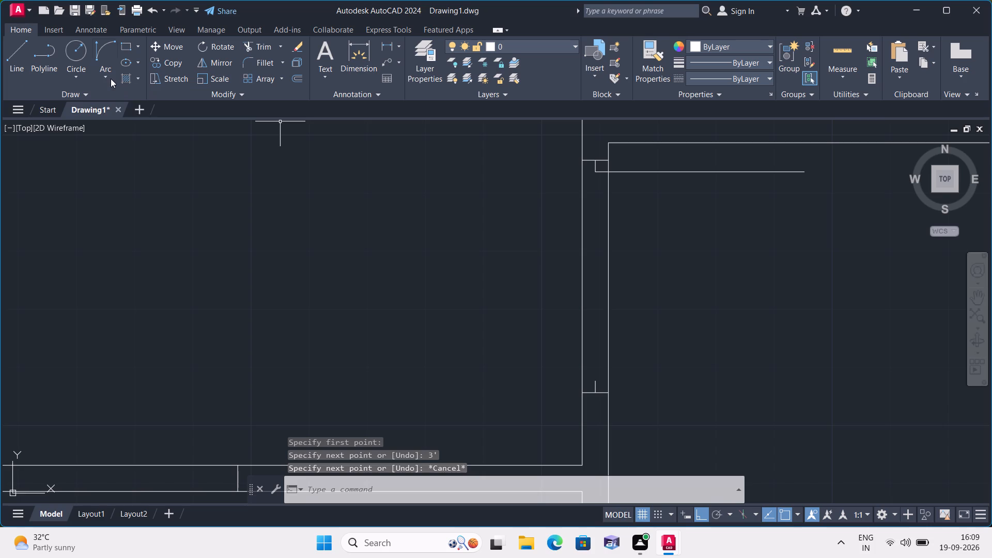
Add the lower-right room's door swing as a Start, End, Direction arc from the leaf's free end to the lower stub's end.
click(111, 78)
click(153, 228)
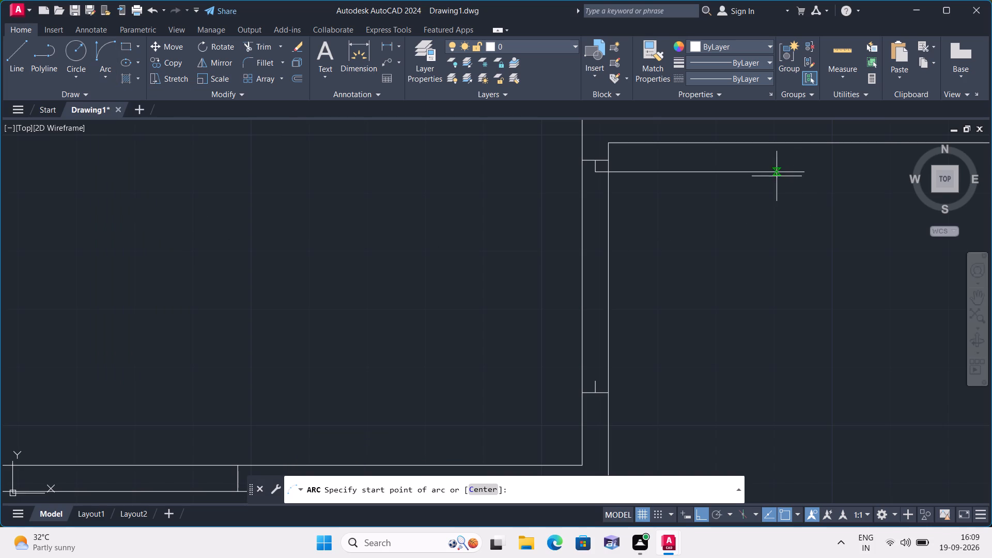
click(802, 171)
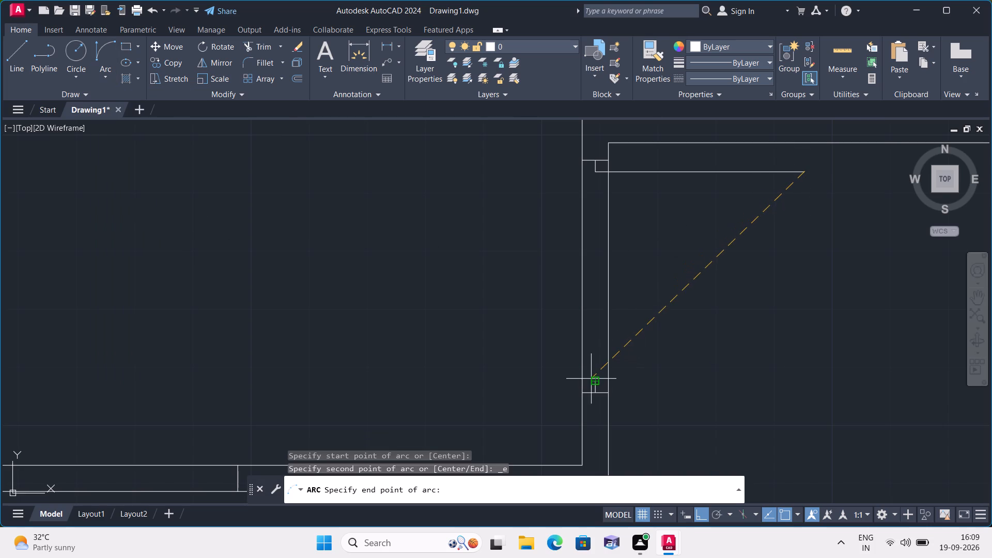
click(592, 380)
click(633, 377)
Draw a line 3" up from the upper-middle room's lower-right inner corner and across to the partition's right face as a jamb.
scroll(536, 340, down, 2)
scroll(466, 314, down, 1)
middle_drag(466, 316, 466, 317)
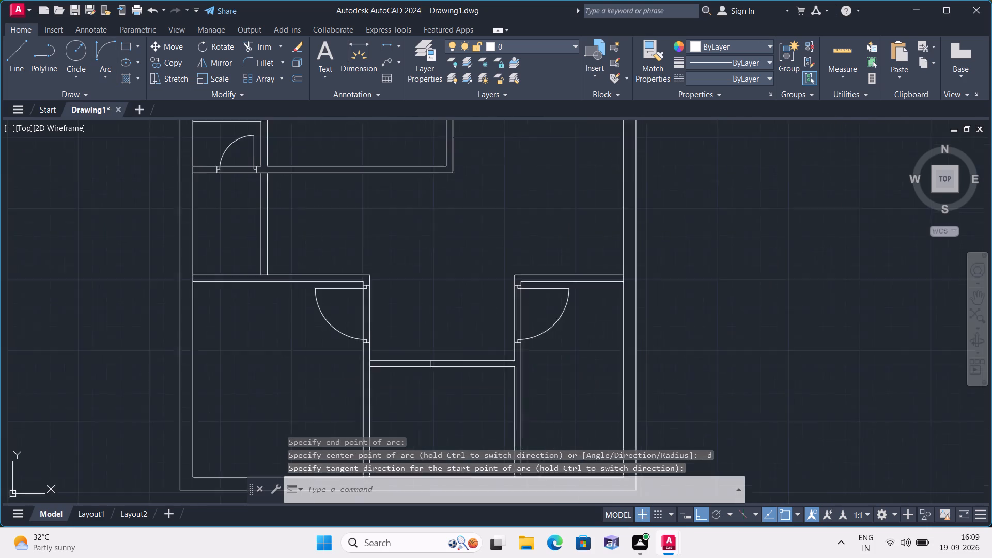
middle_drag(466, 317, 503, 469)
scroll(503, 469, down, 3)
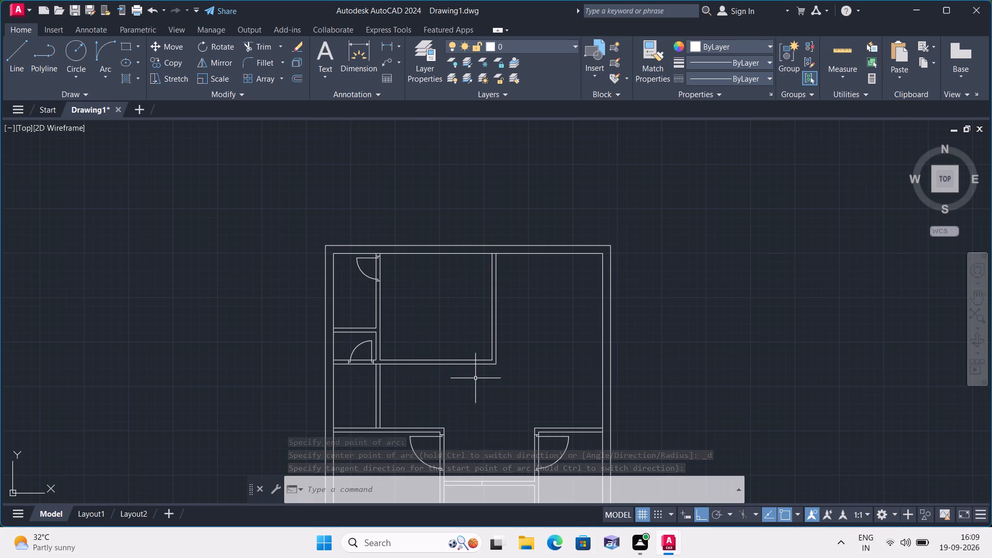
key(l)
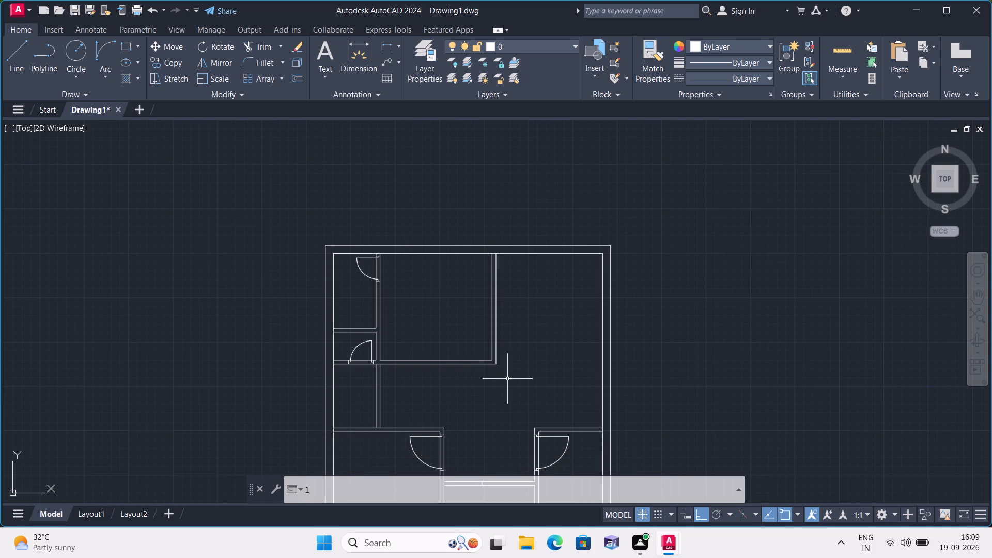
key(space)
scroll(495, 368, up, 2)
click(486, 349)
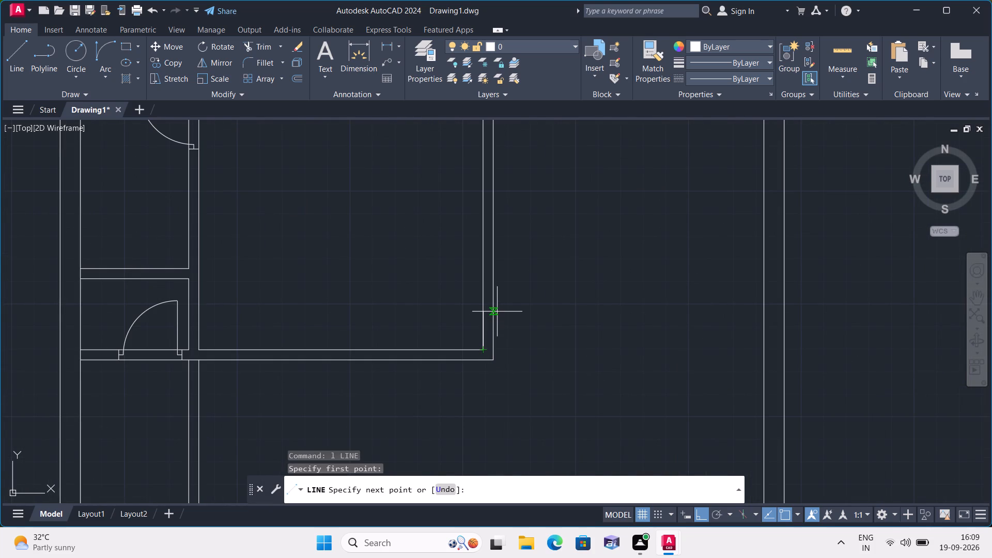
text(3")
key(space)
click(496, 345)
key(space)
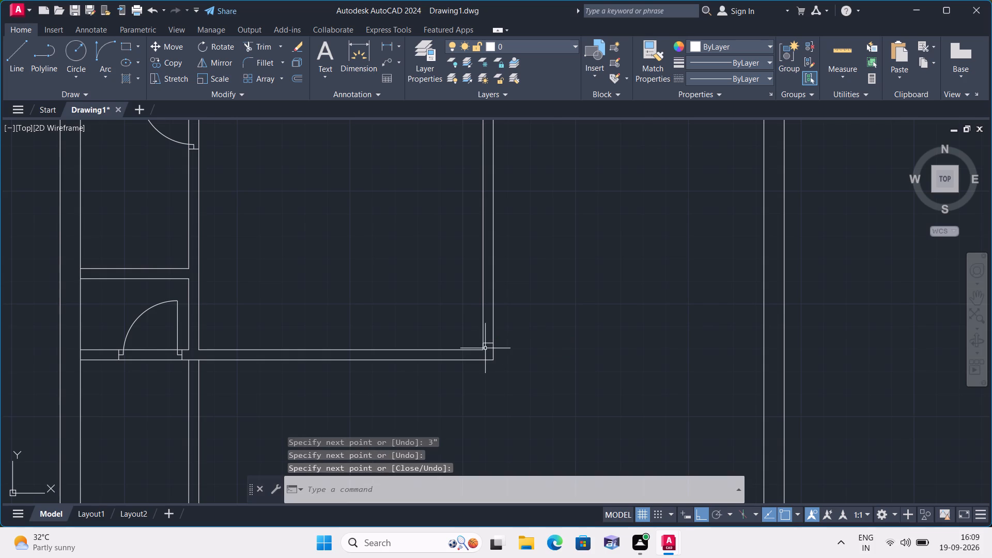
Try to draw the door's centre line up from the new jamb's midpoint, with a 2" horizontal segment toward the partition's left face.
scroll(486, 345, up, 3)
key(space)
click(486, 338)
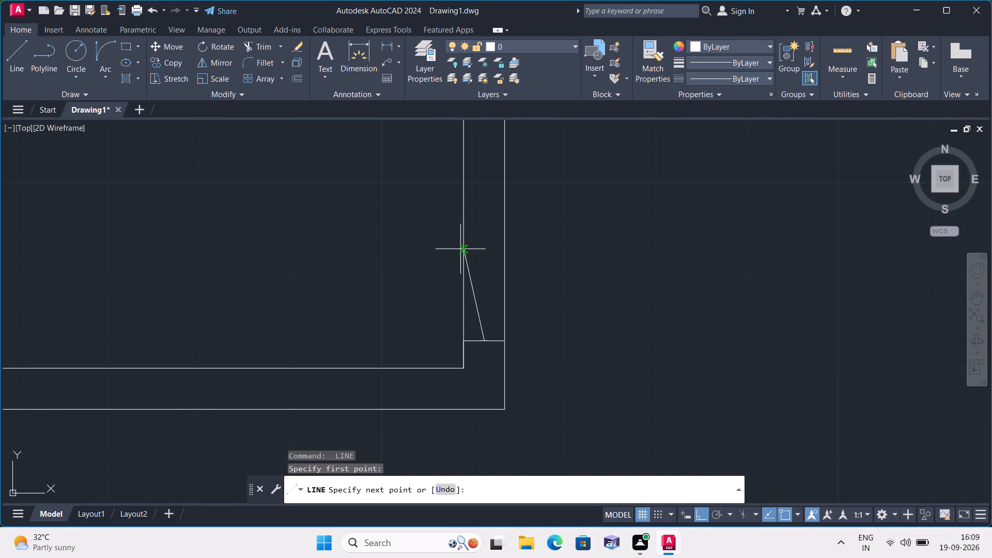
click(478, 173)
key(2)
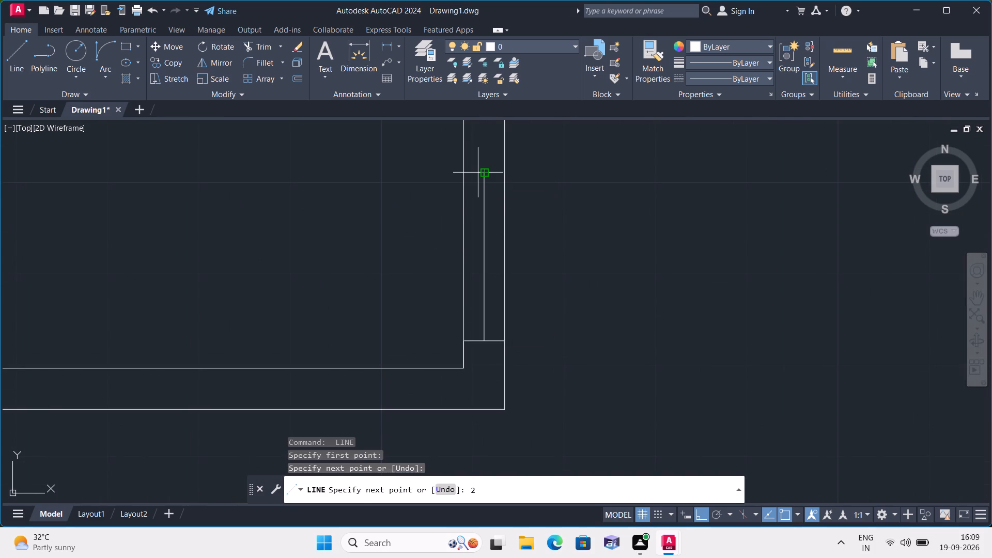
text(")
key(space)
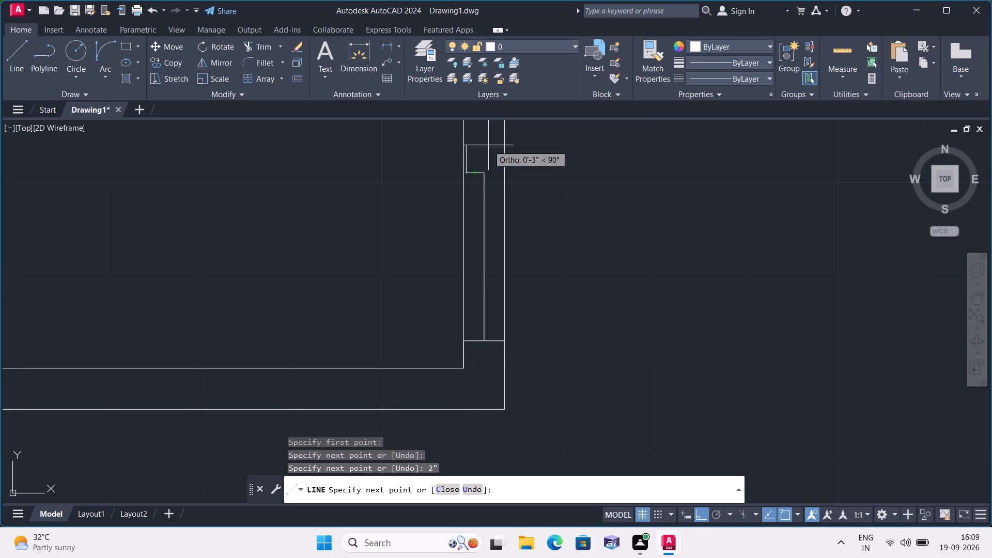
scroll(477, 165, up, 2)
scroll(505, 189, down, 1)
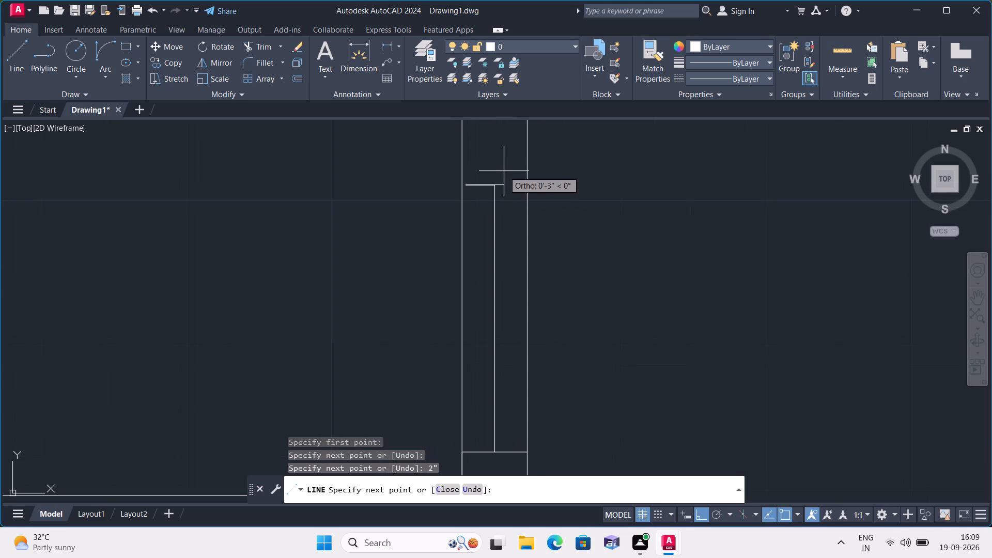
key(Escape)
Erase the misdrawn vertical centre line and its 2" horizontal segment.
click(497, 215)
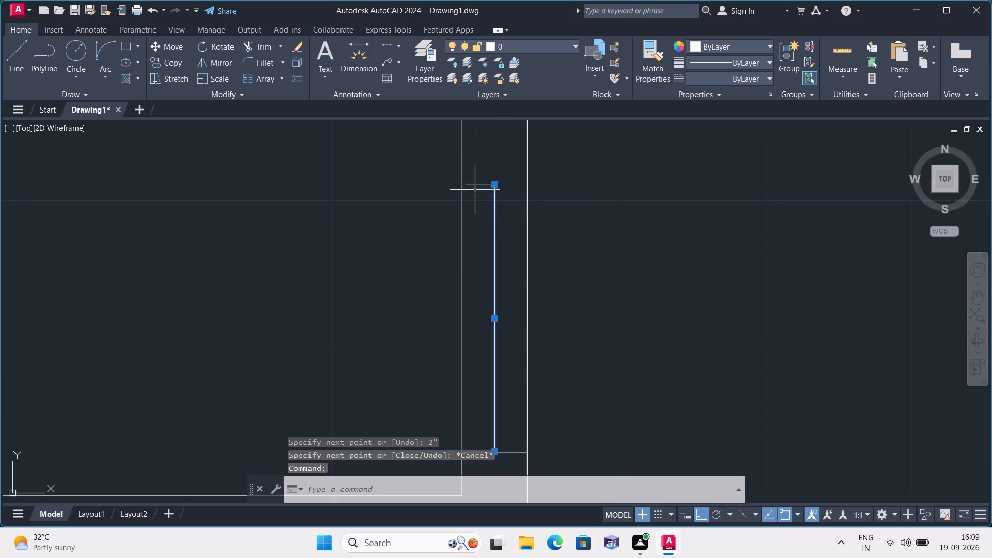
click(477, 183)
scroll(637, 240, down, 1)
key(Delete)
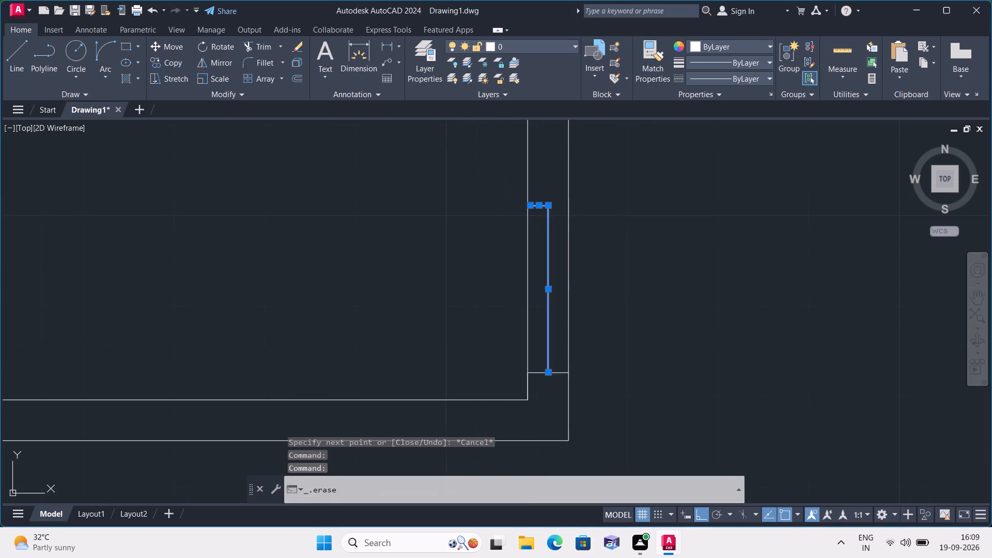
Draw a line up from the lower jamb's midpoint in 2" and 3' segments along the partition's centre.
text(l)
key(space)
scroll(571, 351, up, 1)
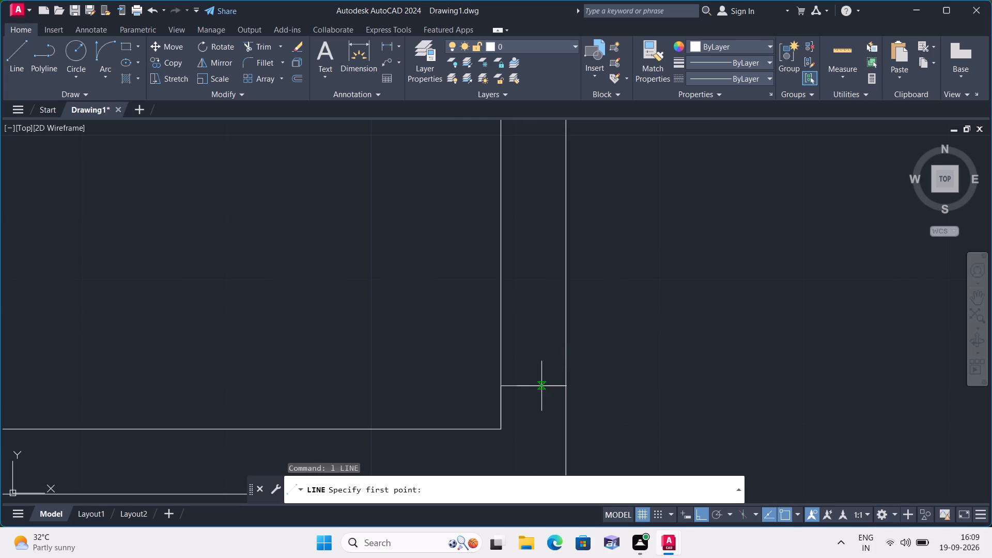
click(536, 386)
text(2")
key(space)
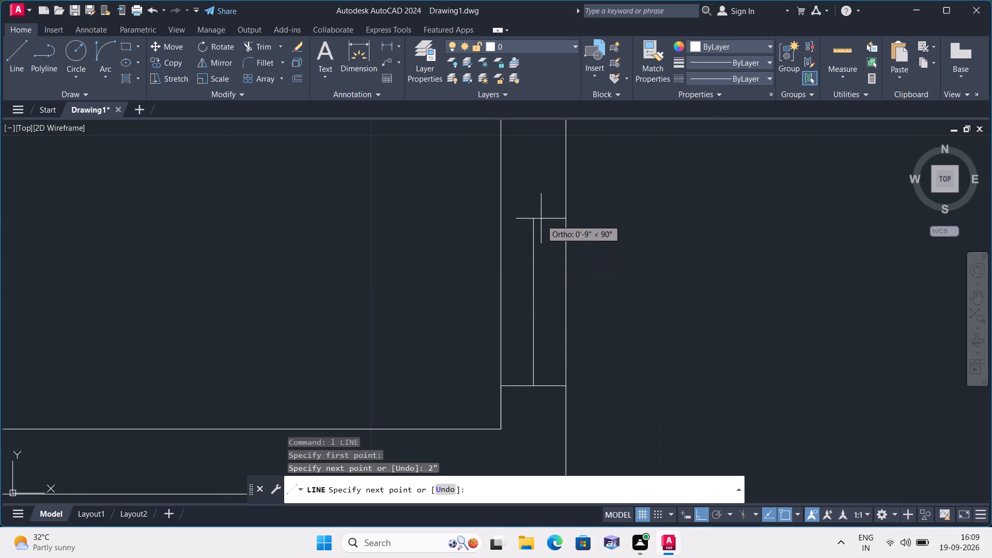
key(2)
key(BackSpace)
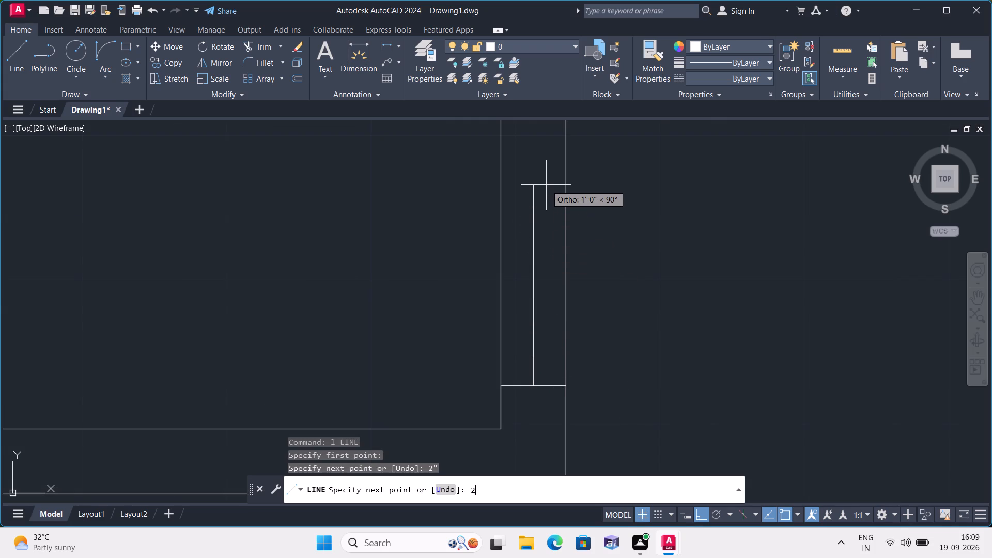
text(3')
key(space)
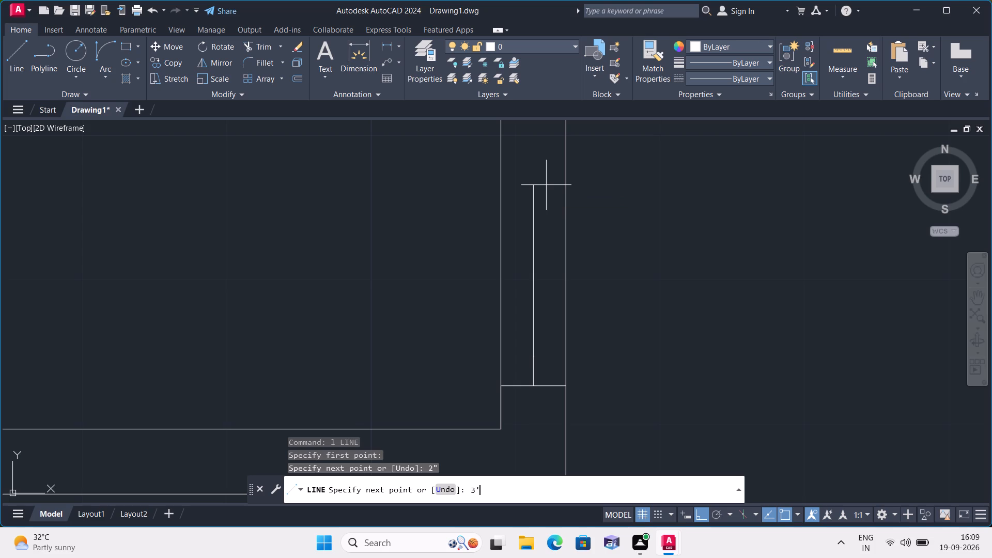
Continue the centre line 2" further up and end it with a horizontal segment to the partition's right face.
middle_drag(543, 166, 557, 343)
scroll(557, 343, up, 1)
scroll(563, 297, down, 1)
middle_drag(548, 241, 583, 388)
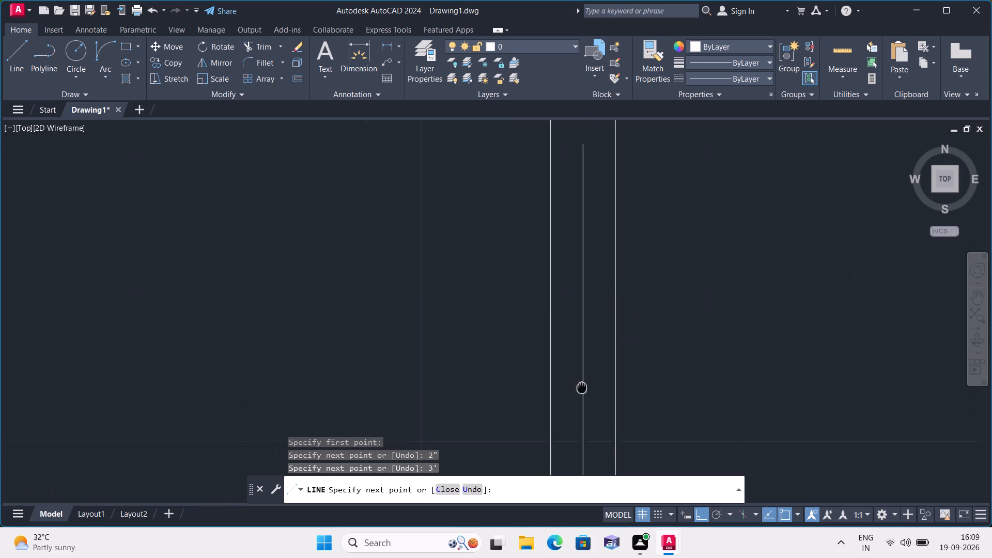
middle_drag(583, 388, 584, 391)
scroll(586, 399, down, 1)
text(2")
key(space)
scroll(602, 174, up, 1)
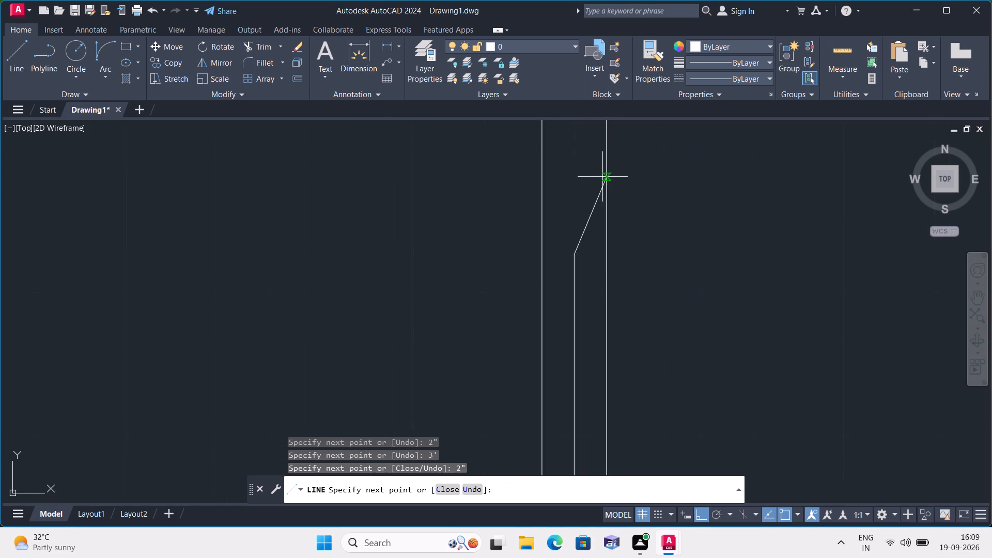
scroll(602, 177, up, 1)
click(609, 301)
key(space)
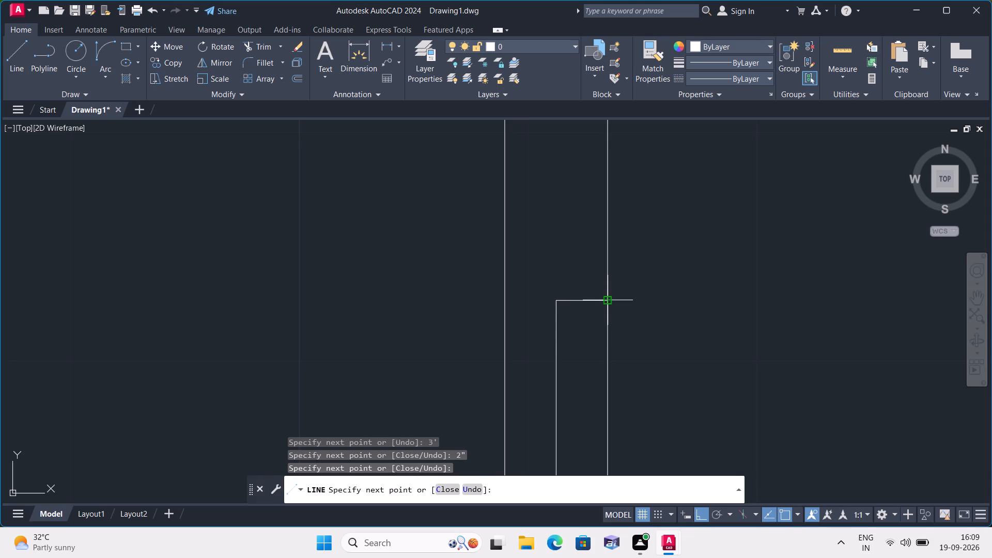
Complete the upper jamb with a line from the centre line's top end to the partition's left face.
key(space)
click(555, 298)
click(507, 301)
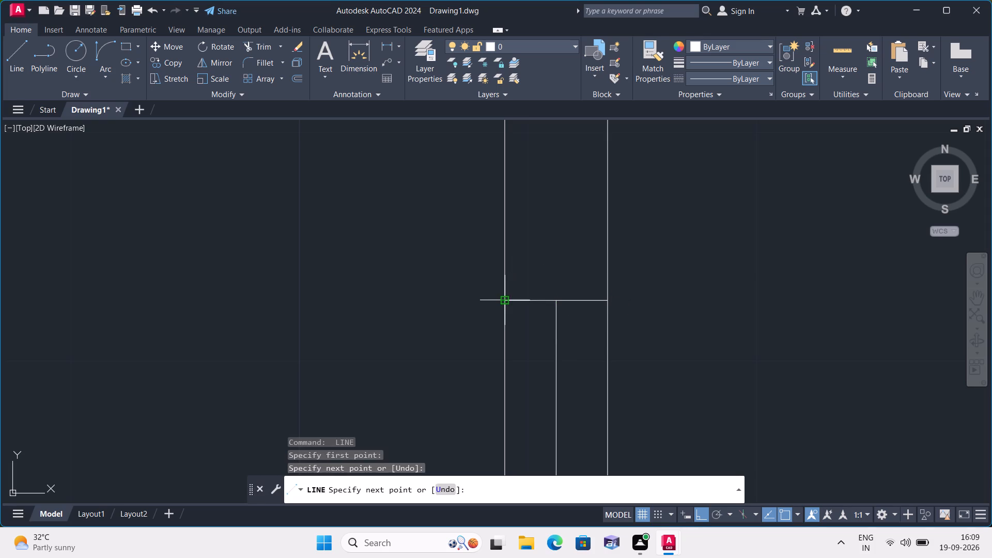
key(space)
Erase the 3' middle segment and the 3" corner offset line at the upper-middle room's door, keeping the two stubs.
middle_drag(615, 349, 648, 265)
scroll(615, 349, down, 2)
middle_drag(622, 339, 615, 330)
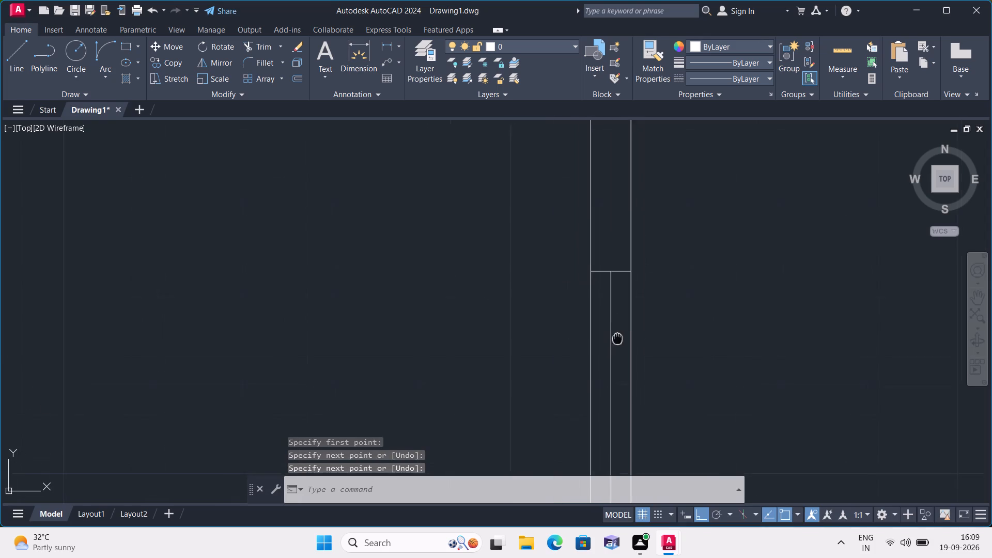
middle_drag(615, 330, 647, 233)
scroll(642, 343, down, 1)
click(641, 350)
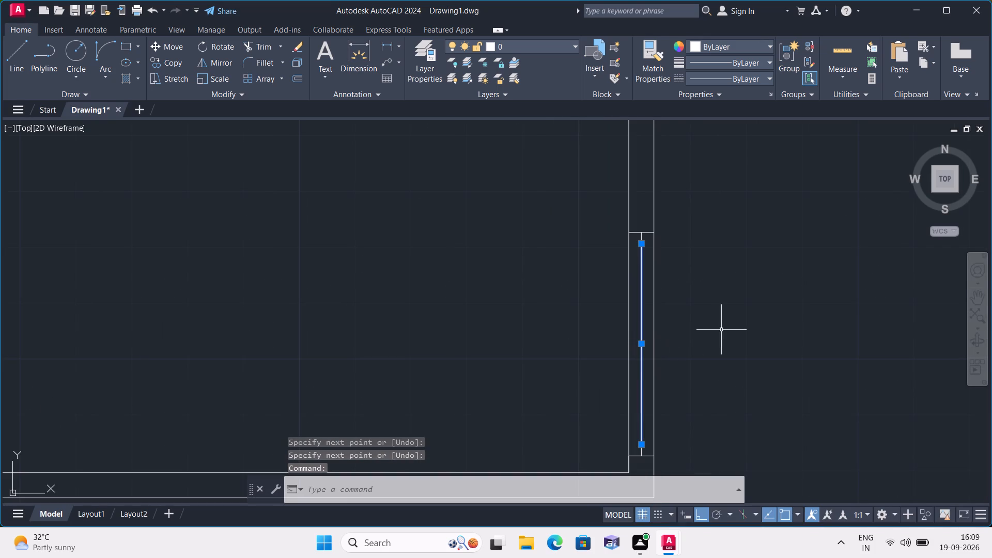
middle_drag(721, 330, 674, 251)
scroll(674, 251, up, 1)
middle_drag(529, 409, 540, 239)
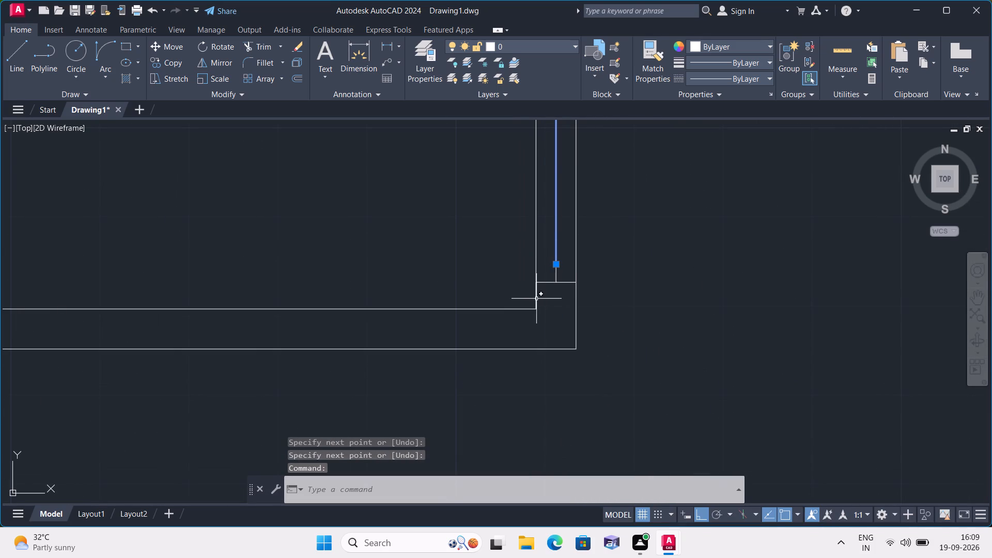
click(535, 298)
scroll(693, 245, down, 1)
key(Delete)
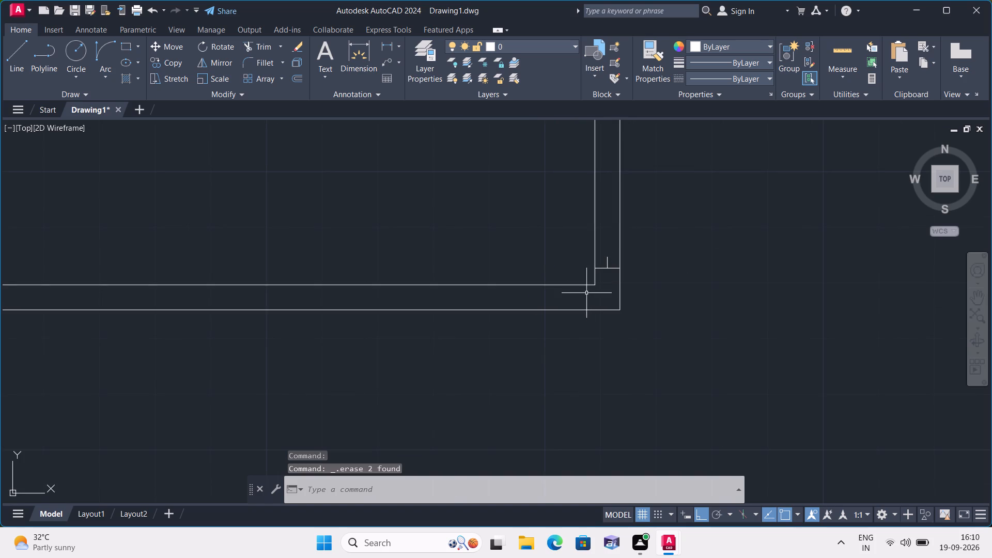
Draw a 3' horizontal door leaf into the upper-middle room from the end of the lower jamb's stub.
key(l)
key(space)
click(607, 256)
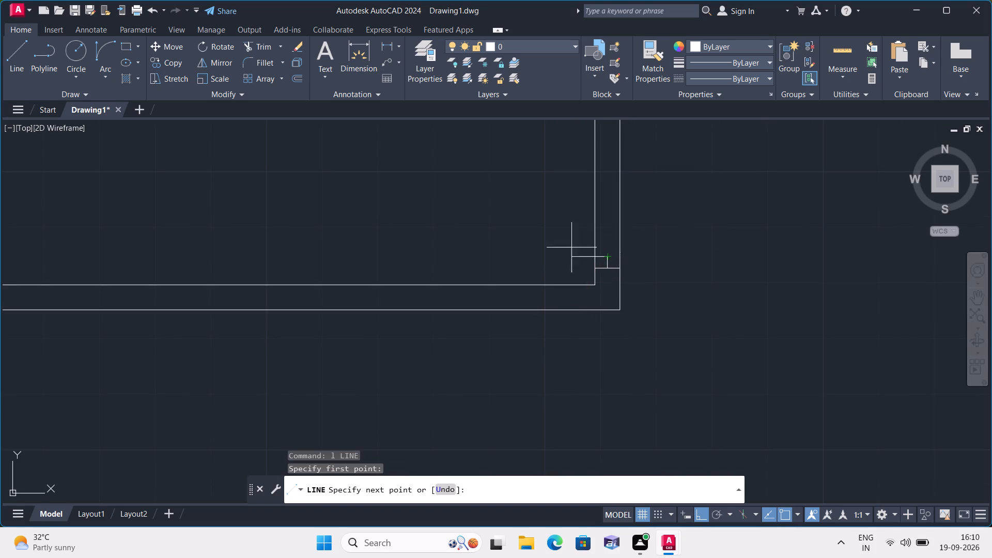
text(3')
key(space)
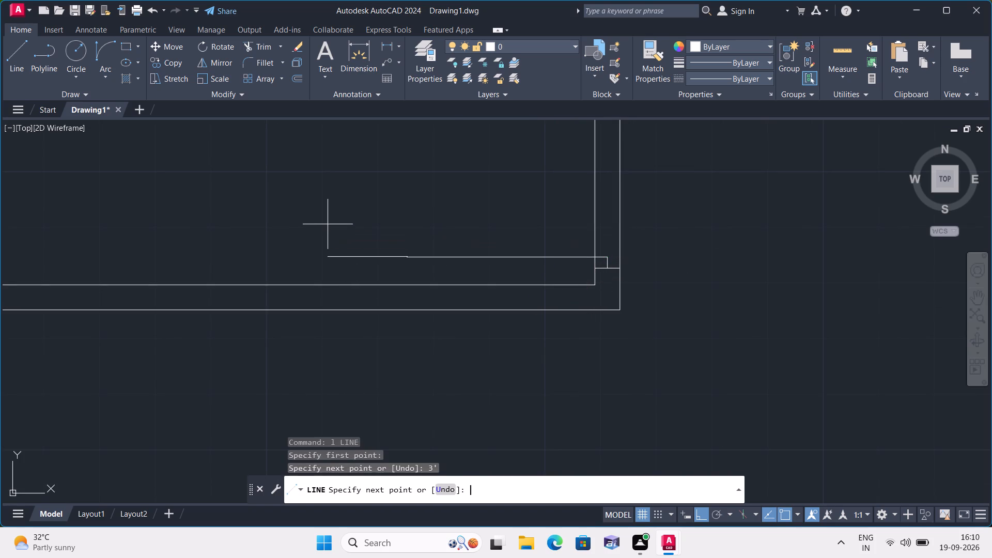
key(Escape)
Draw the upper-middle room's door swing as a start-end-direction arc from the leaf's free end to the upper jamb's stub.
middle_drag(311, 229, 315, 300)
drag(103, 75, 103, 75)
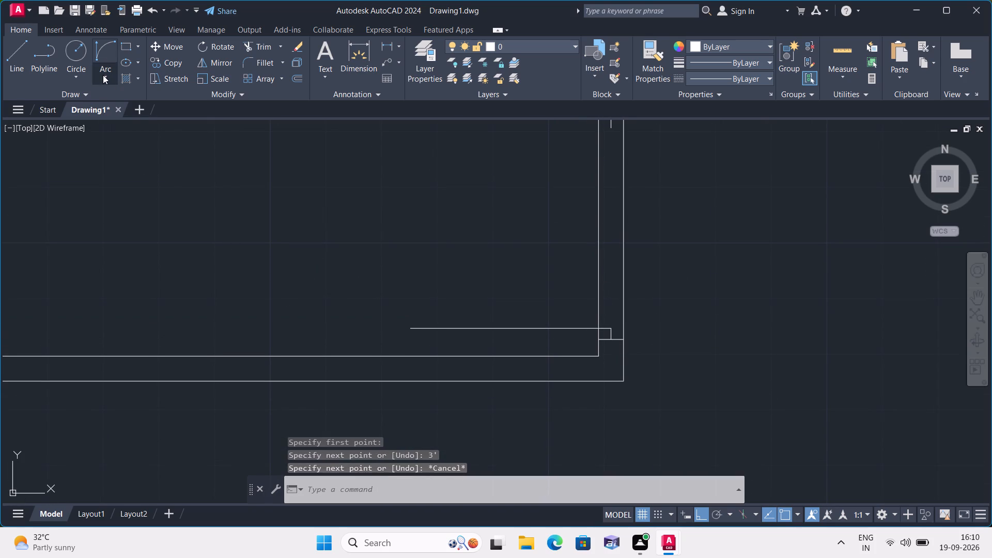
drag(103, 75, 116, 129)
click(103, 76)
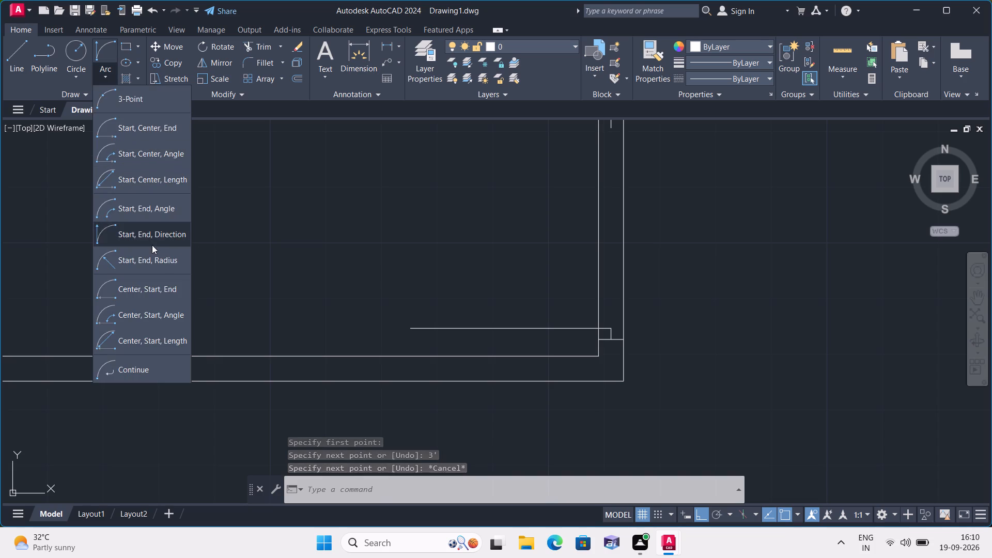
click(148, 232)
click(412, 326)
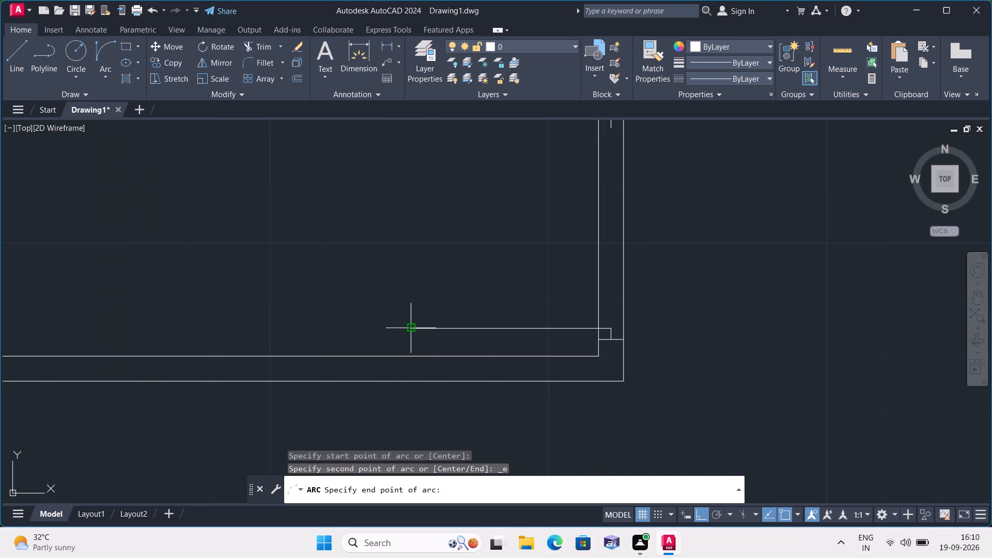
middle_drag(584, 215, 601, 262)
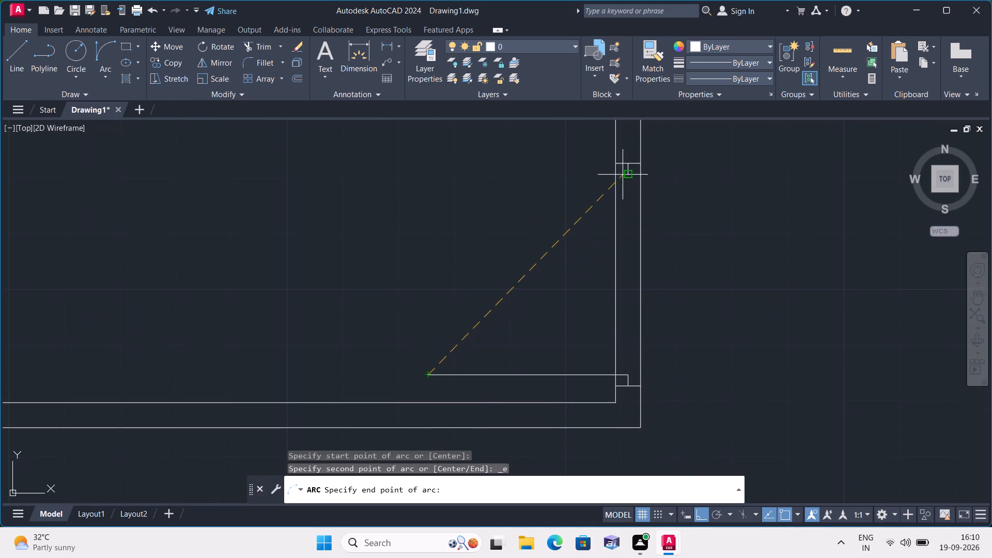
click(628, 175)
click(508, 184)
Trim the partition's left face across the top-left room's door opening, between the two jambs.
scroll(334, 245, down, 2)
middle_drag(340, 271, 524, 256)
scroll(524, 256, down, 1)
scroll(463, 246, down, 1)
text(trim)
key(space)
scroll(409, 292, up, 2)
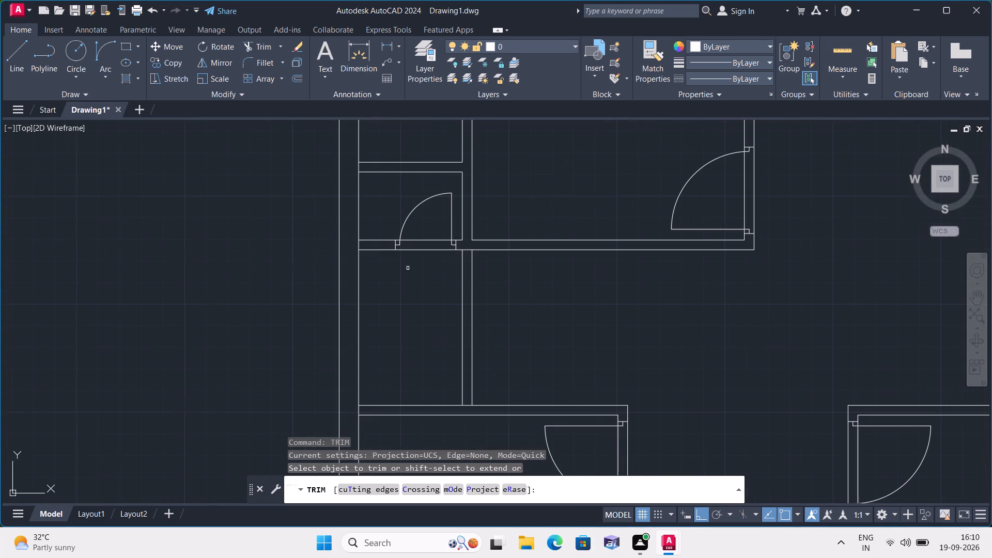
middle_drag(531, 192, 532, 373)
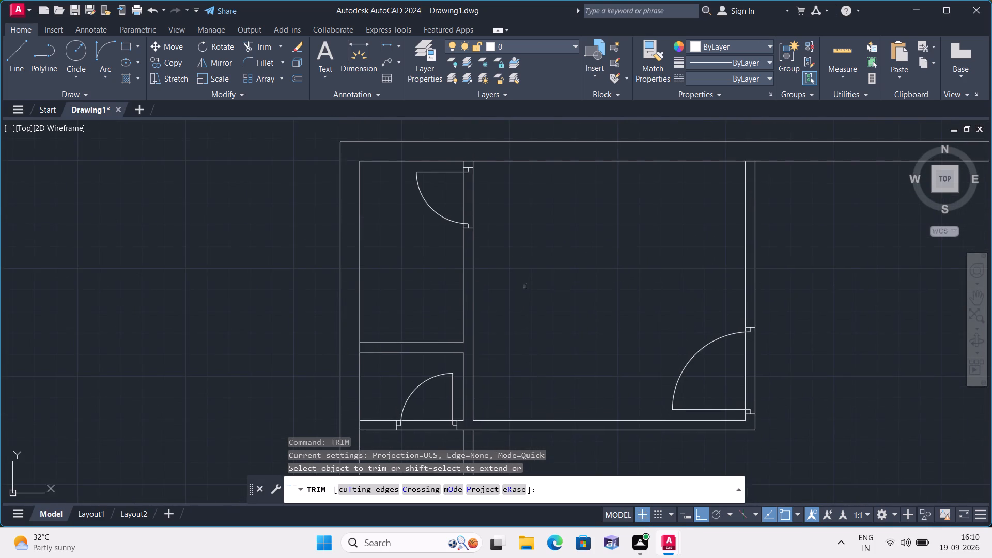
middle_drag(521, 235, 554, 320)
scroll(554, 320, up, 1)
scroll(482, 226, up, 2)
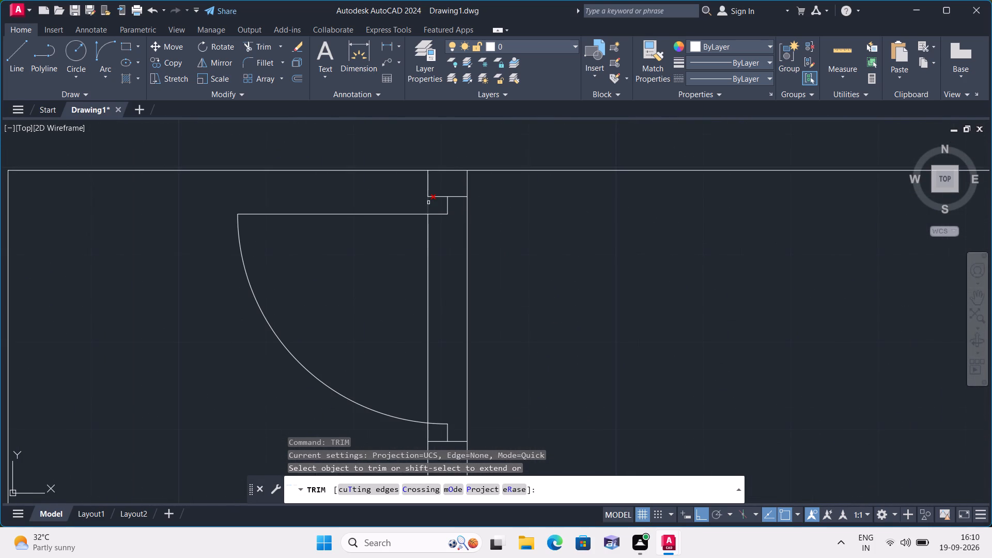
click(428, 202)
scroll(473, 197, down, 2)
middle_drag(543, 274, 544, 214)
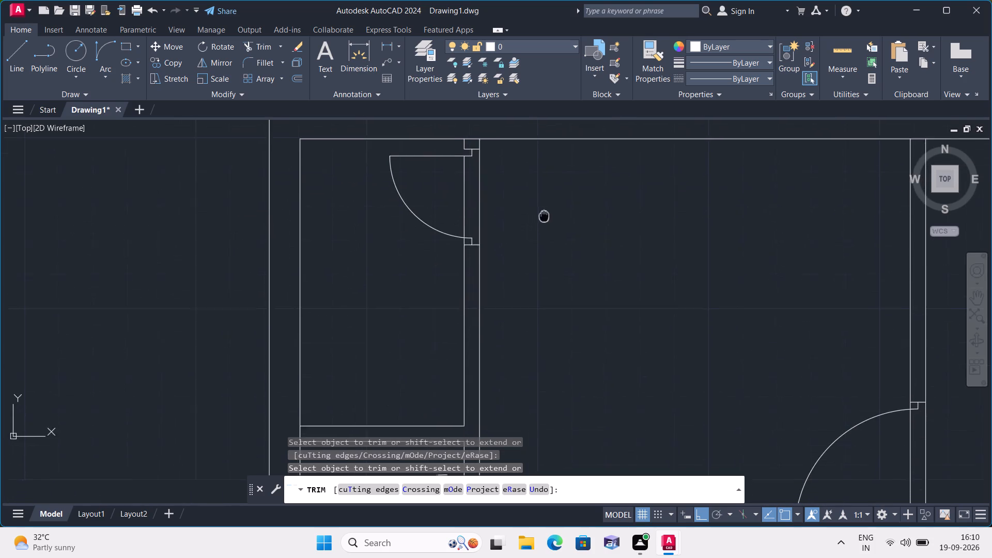
middle_drag(544, 214, 546, 208)
scroll(463, 231, up, 2)
click(466, 236)
scroll(452, 203, down, 1)
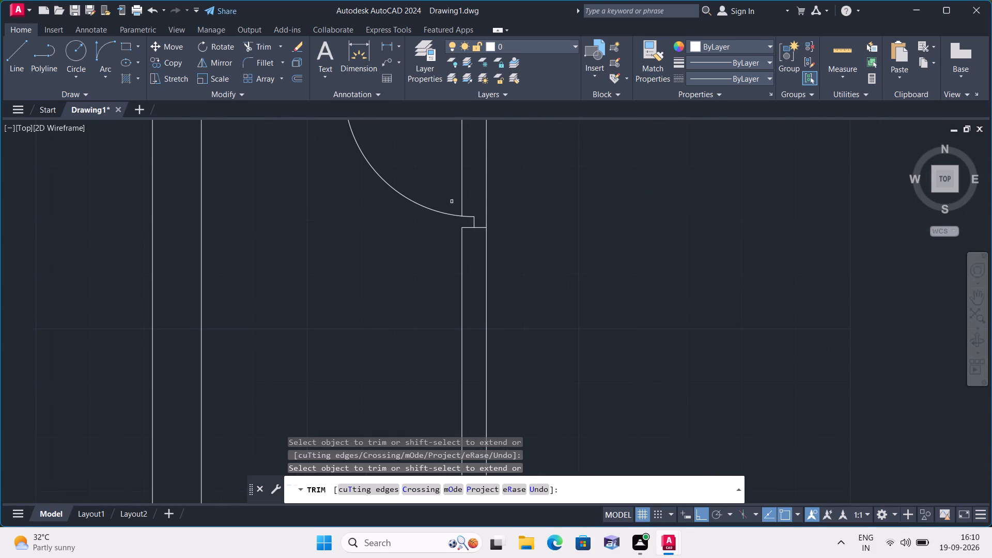
click(460, 191)
Trim the partition's upper face across the door opening of the small room below the top-left room.
scroll(460, 191, down, 2)
middle_drag(559, 256, 605, 151)
scroll(453, 277, up, 2)
scroll(423, 309, up, 1)
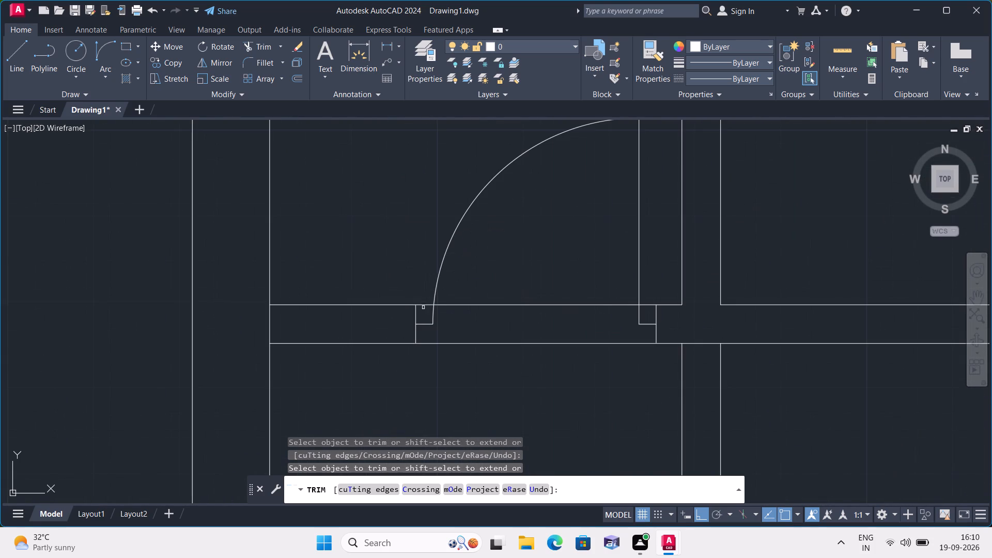
click(423, 305)
click(652, 305)
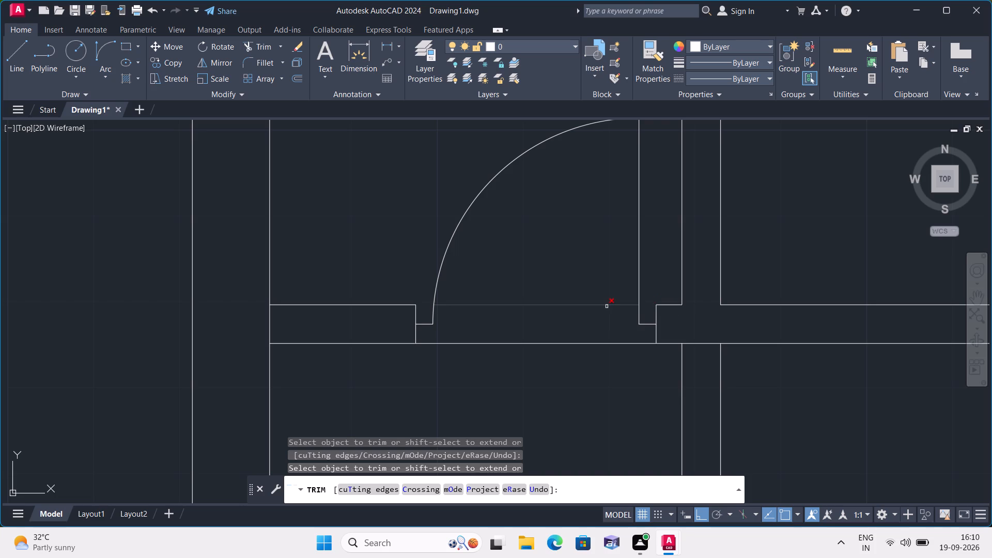
click(607, 305)
Trim the partition's left face across the lower-left room's door opening, including the pieces beside both jambs.
scroll(600, 304, down, 3)
middle_drag(729, 388, 624, 282)
scroll(631, 314, down, 1)
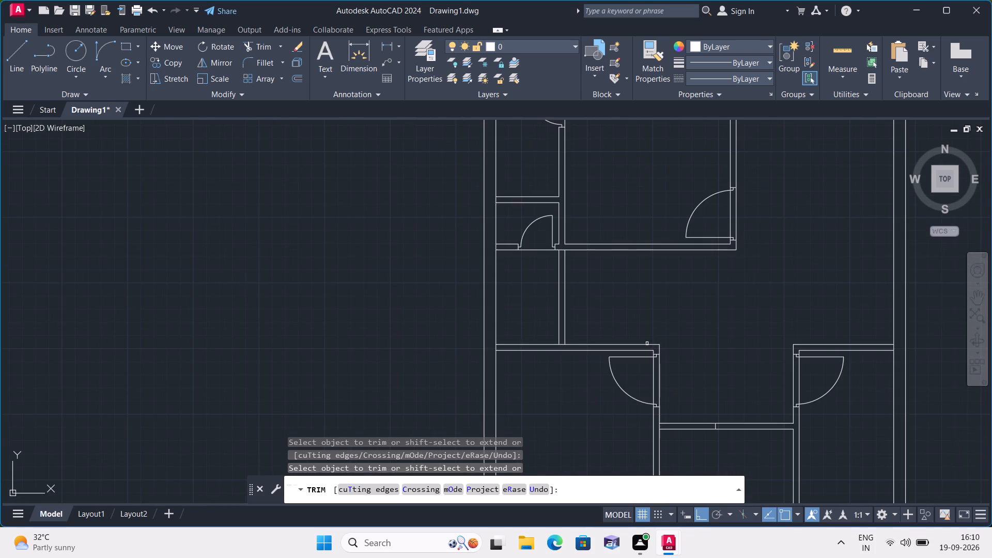
middle_drag(667, 328, 654, 268)
scroll(634, 365, up, 4)
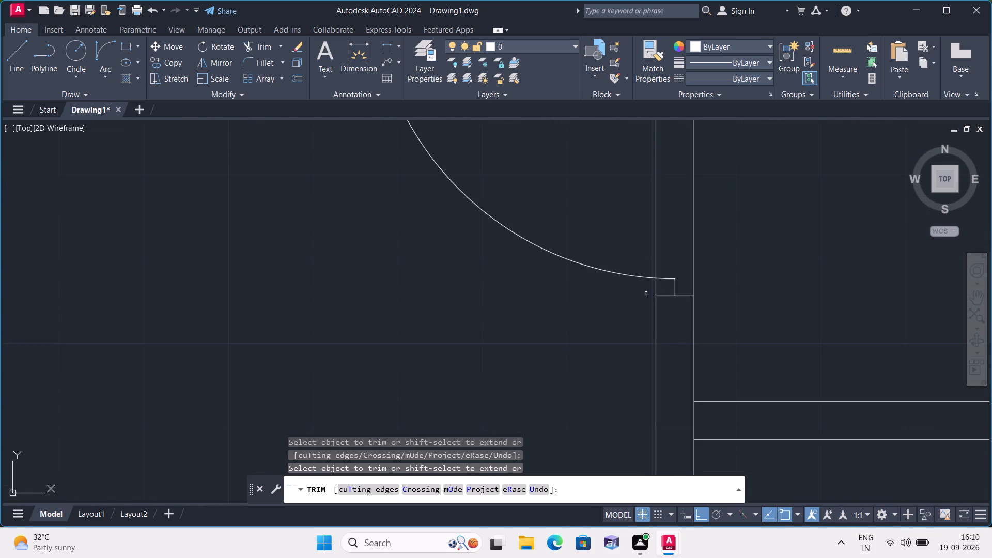
click(655, 287)
scroll(636, 246, down, 2)
middle_drag(618, 208, 637, 293)
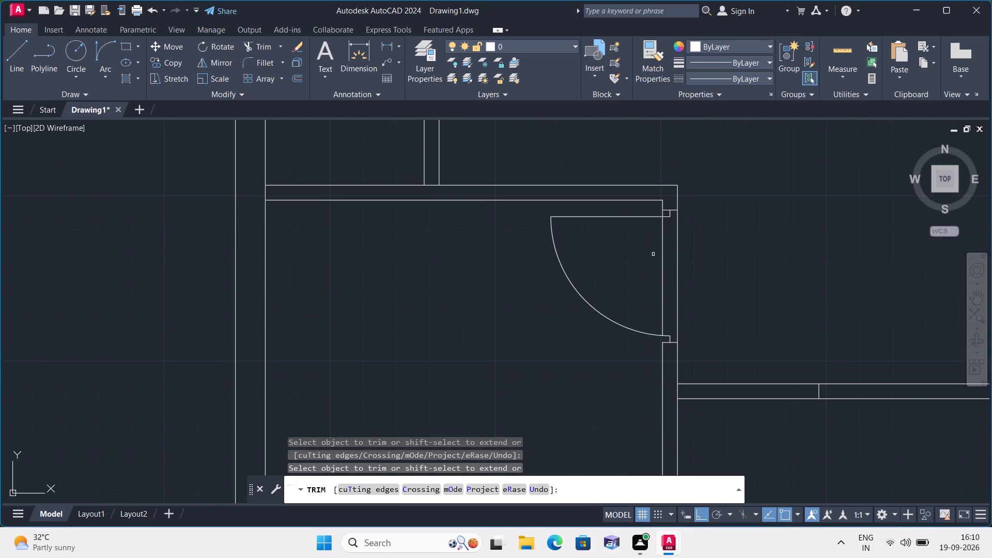
click(661, 252)
scroll(659, 207, up, 2)
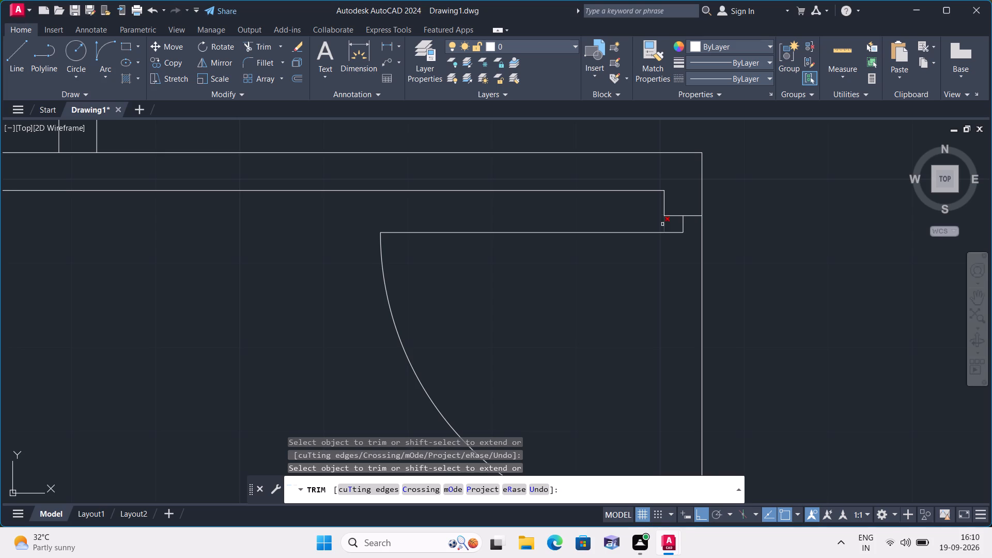
click(662, 224)
Trim away the horizontal partition between the lower-left room's wall and the short cross line, using a fence across both faces.
scroll(659, 228, down, 4)
middle_drag(719, 277, 654, 230)
click(645, 258)
click(633, 301)
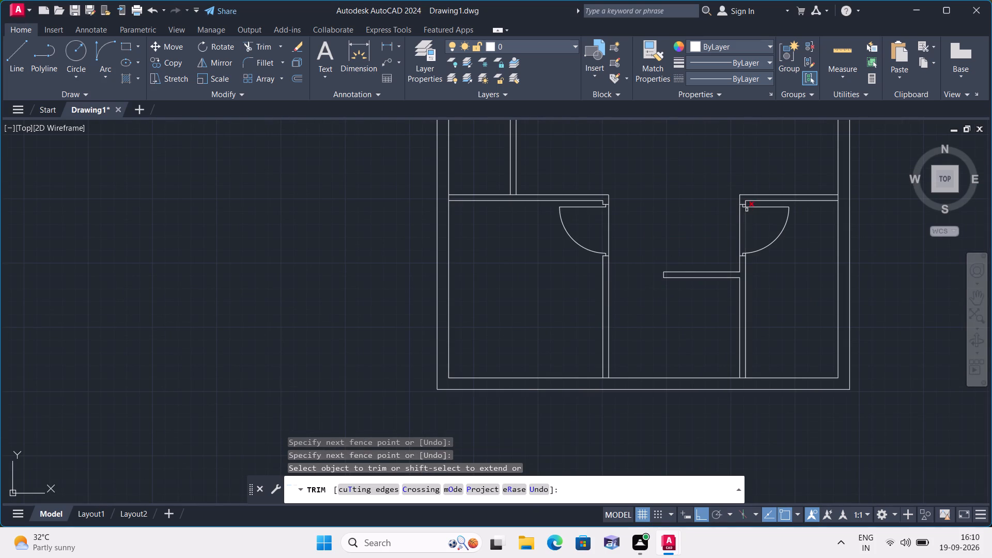
Trim the partition's right face across the lower-right room's door opening, including the pieces beside both jambs.
scroll(747, 208, up, 5)
click(735, 209)
scroll(735, 216, down, 1)
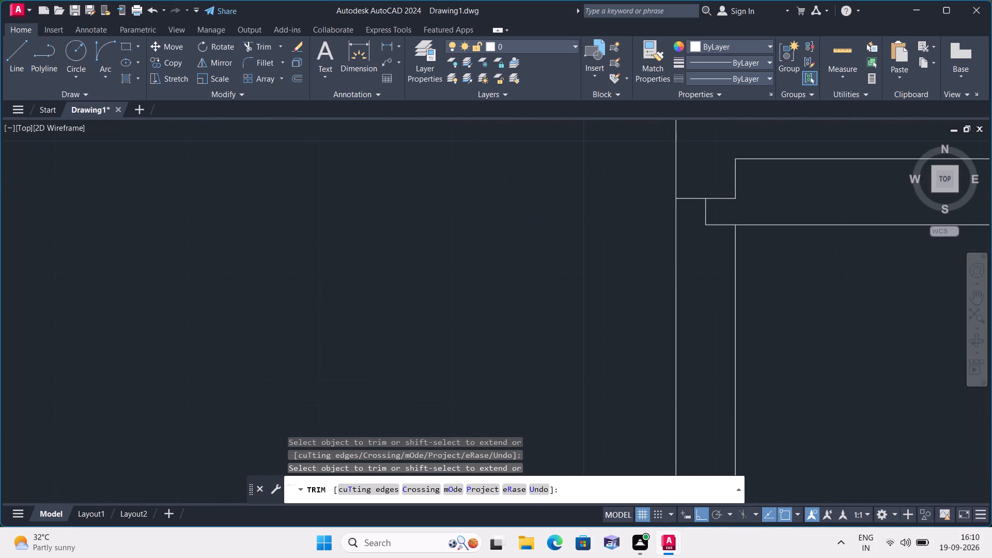
scroll(735, 216, down, 2)
click(741, 294)
scroll(741, 354, up, 2)
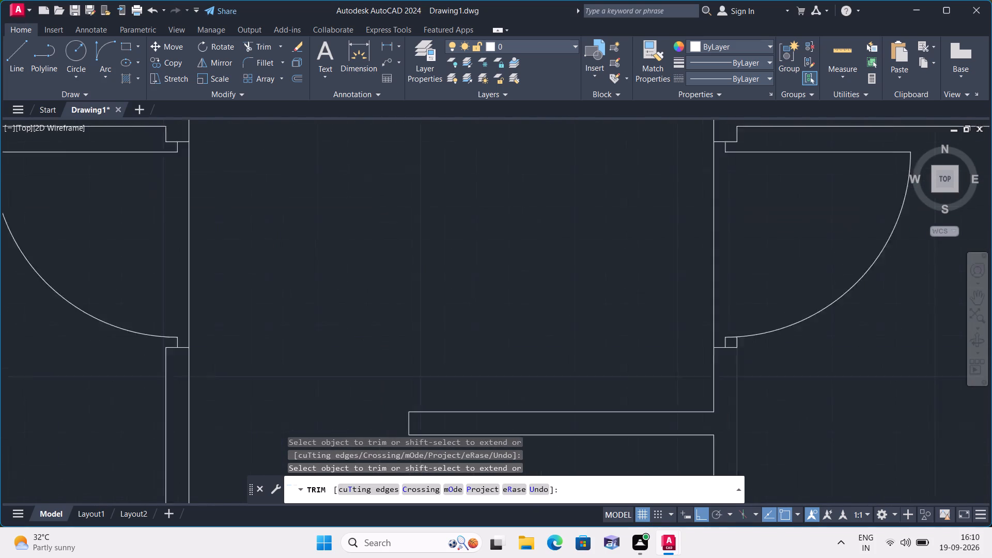
scroll(741, 354, up, 1)
click(726, 322)
Trim the partition's left face across the upper-middle room's door opening, keeping the jamb lines and stubs.
scroll(660, 285, down, 4)
middle_drag(601, 242, 668, 412)
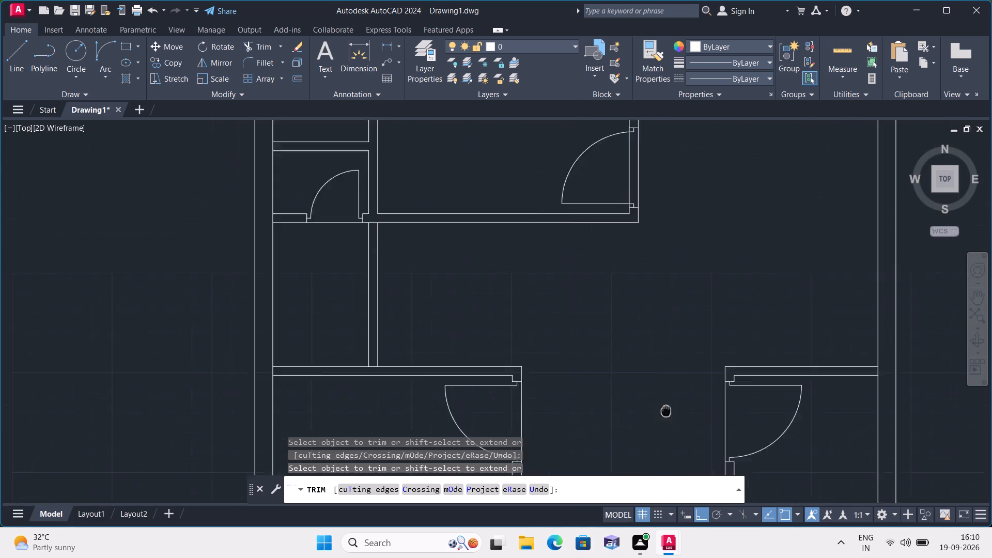
middle_drag(668, 412, 676, 430)
scroll(675, 424, down, 1)
middle_drag(656, 345, 667, 381)
scroll(661, 320, up, 4)
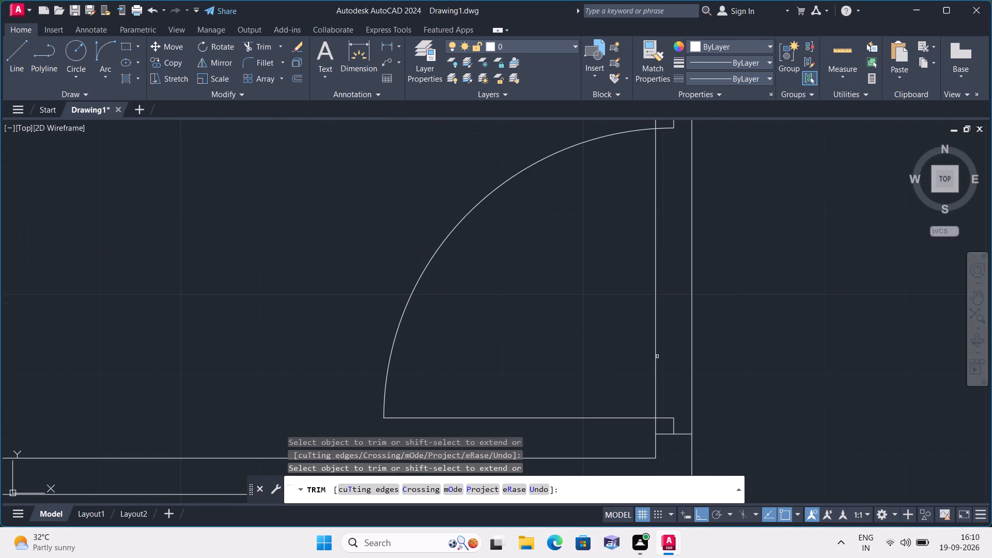
click(654, 424)
click(659, 362)
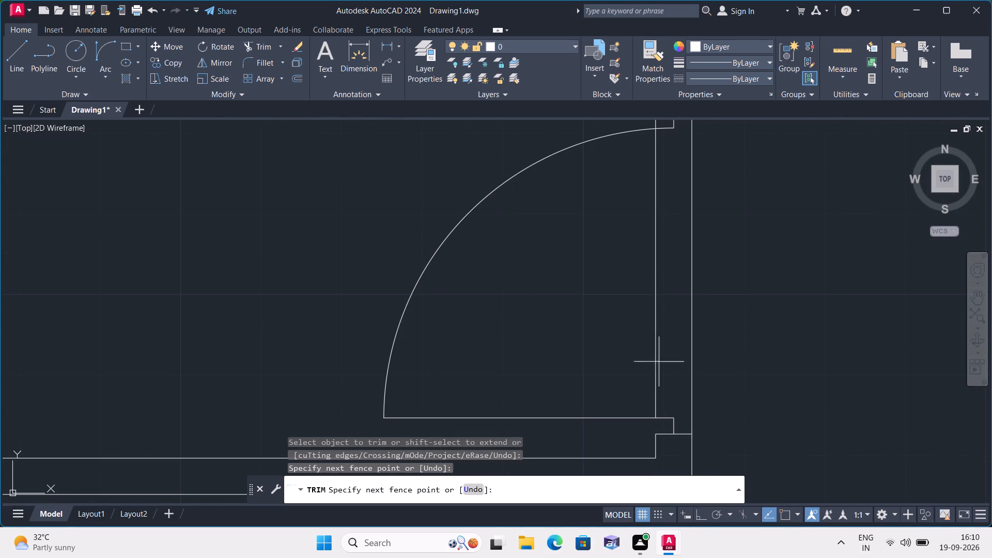
click(629, 318)
scroll(626, 260, down, 1)
middle_drag(626, 260, 638, 397)
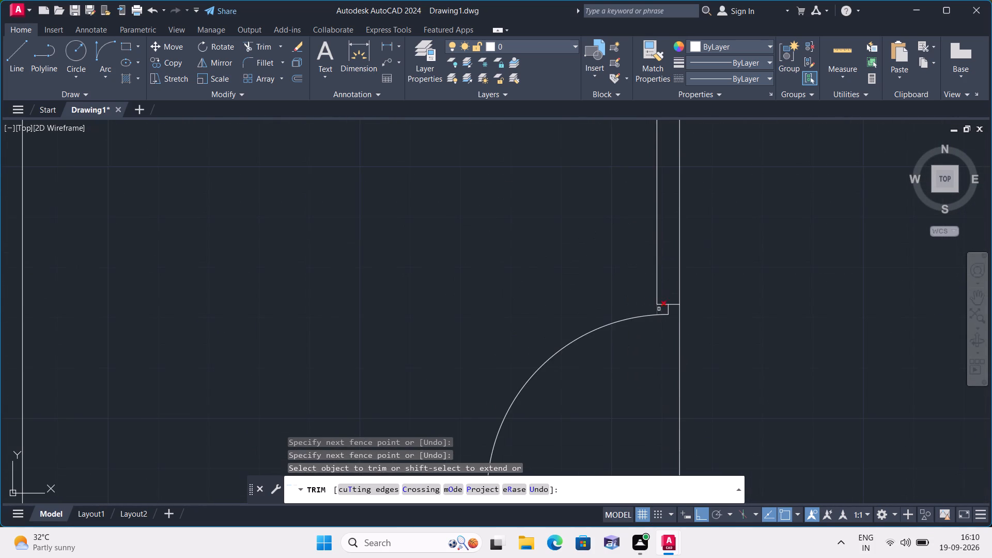
click(657, 305)
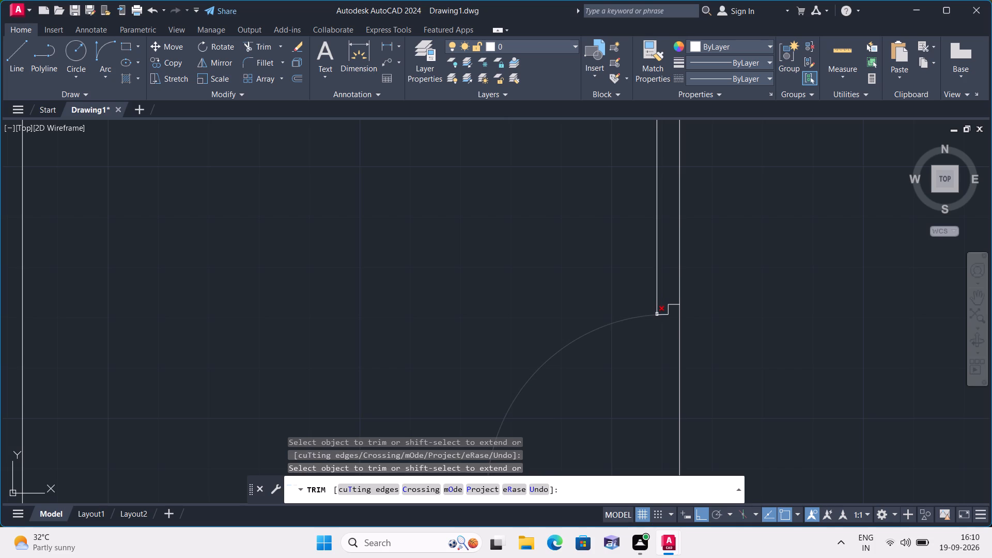
key(ctrl+z)
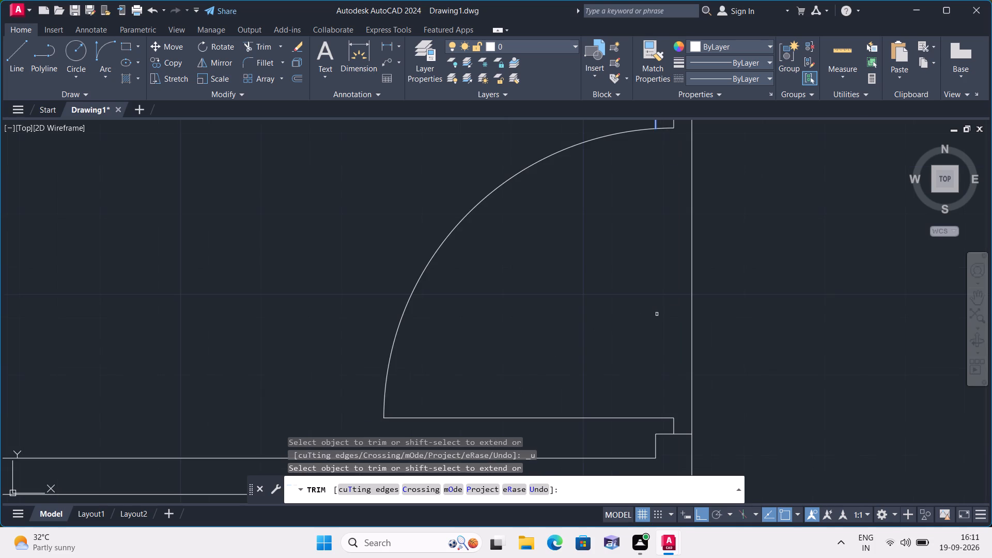
ctrl+scroll(654, 291, down, 2)
ctrl+scroll(654, 292, up, 1)
middle_drag(651, 314, 658, 339)
scroll(671, 216, up, 2)
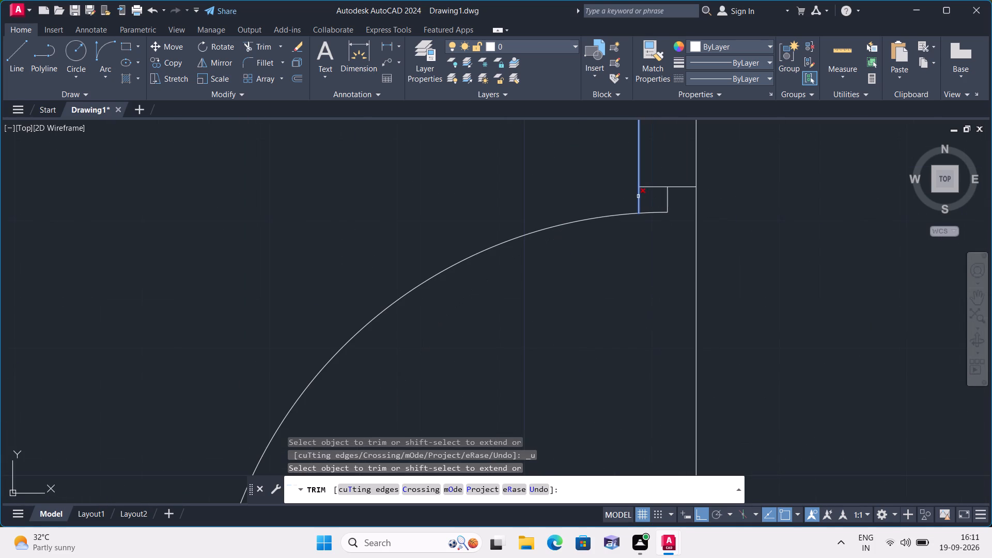
click(638, 196)
scroll(637, 203, down, 2)
scroll(724, 265, down, 1)
key(Escape)
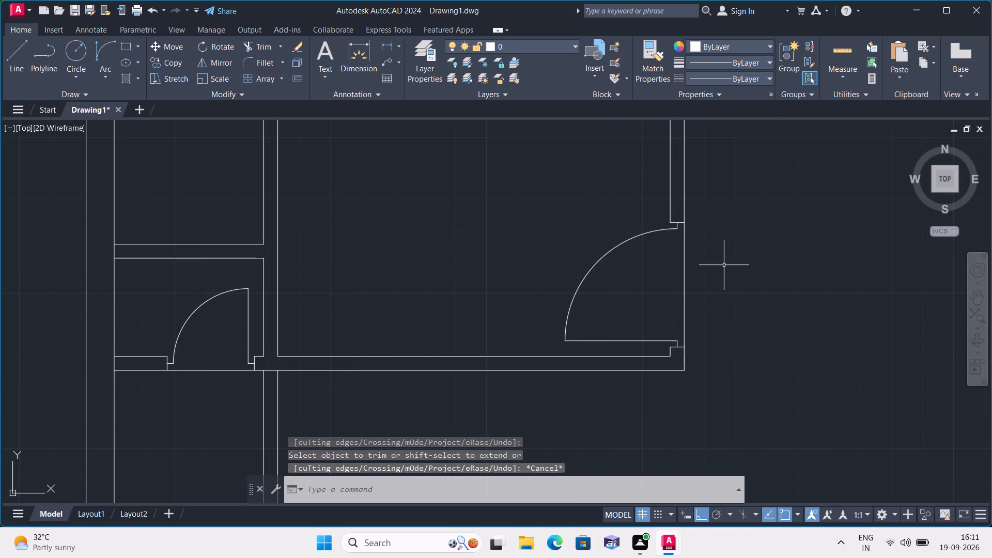
Draw a jamb line across the lower horizontal partition, 3" left of the vertical partition's left face, and erase the 3" offset line.
scroll(724, 265, down, 2)
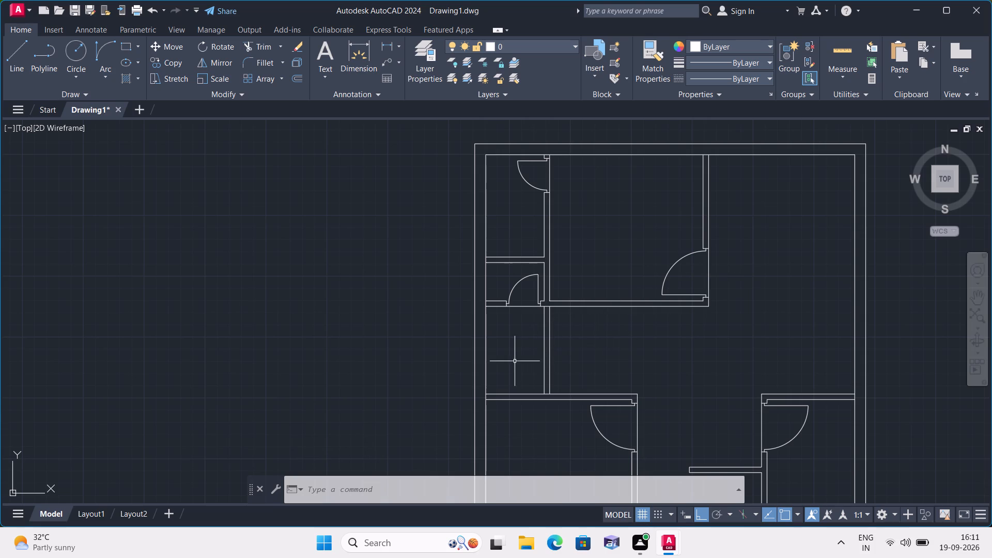
middle_drag(514, 363, 543, 330)
scroll(556, 258, up, 3)
scroll(562, 337, down, 1)
middle_drag(560, 356, 605, 169)
text(l)
key(space)
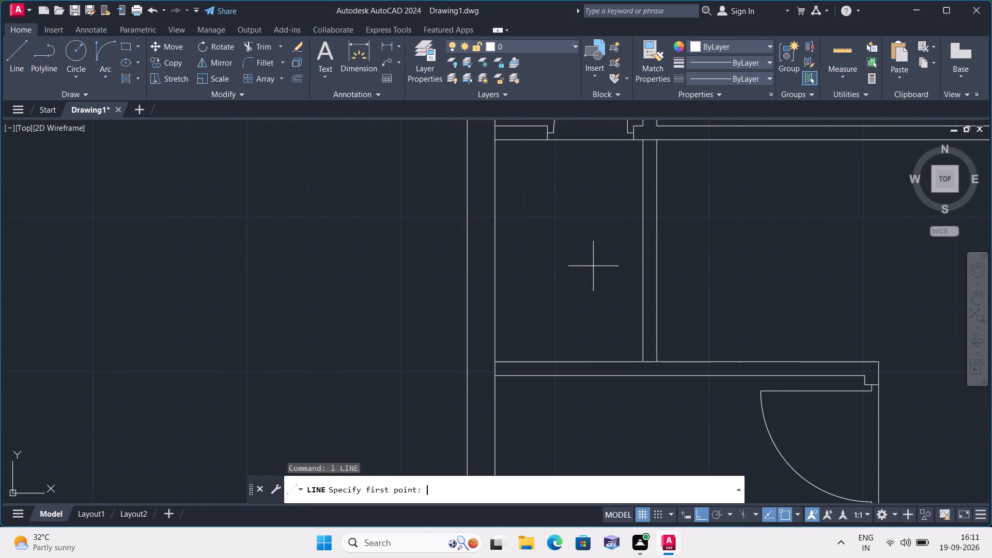
click(640, 363)
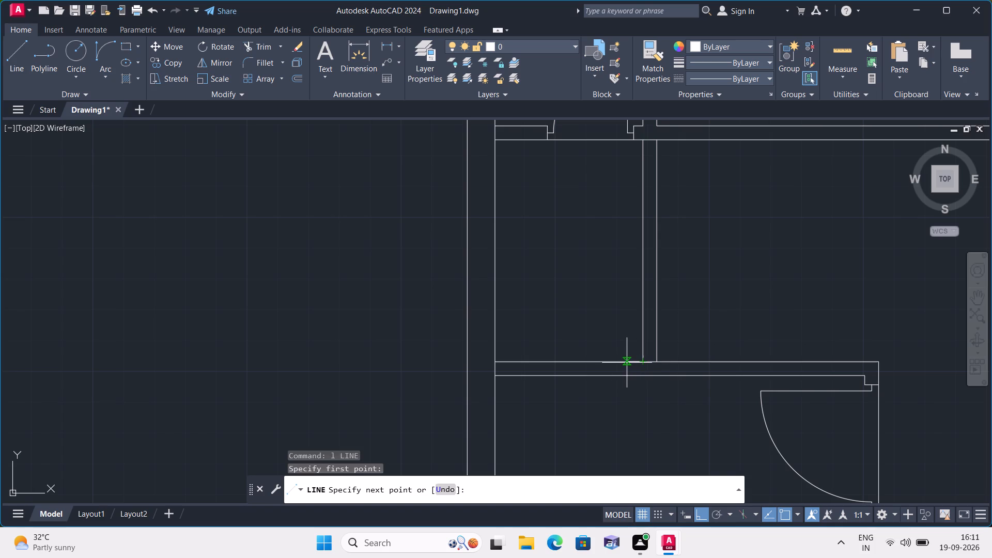
text(3")
key(space)
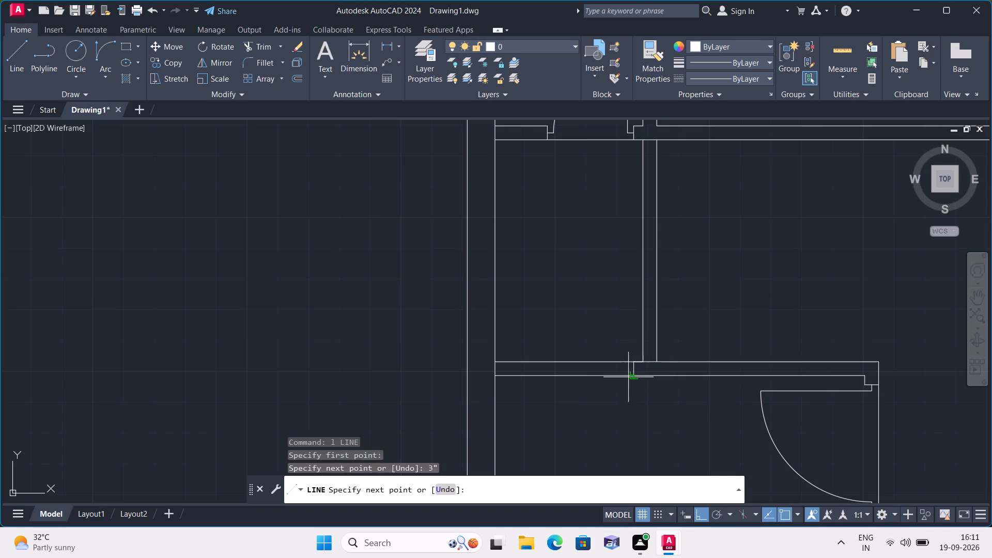
click(634, 375)
key(space)
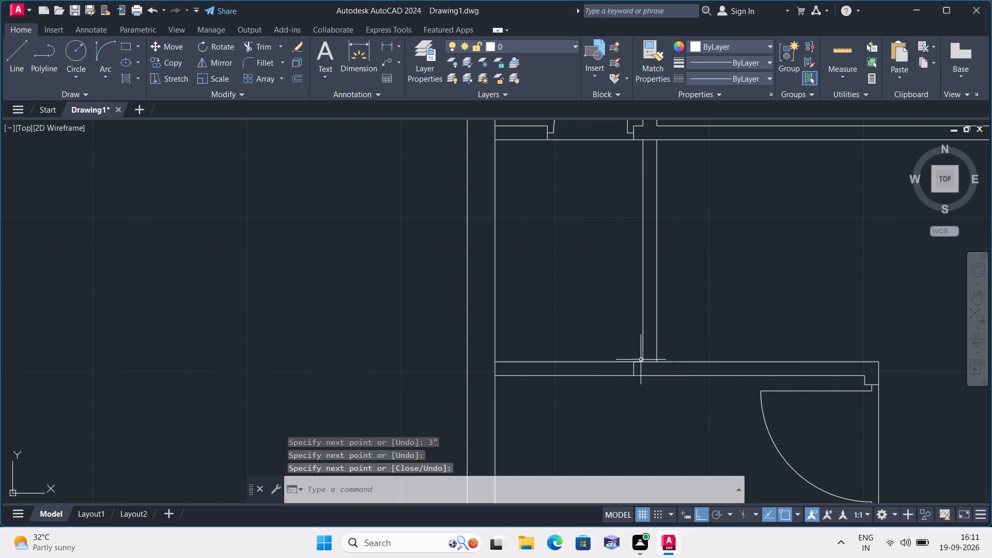
click(641, 361)
key(Delete)
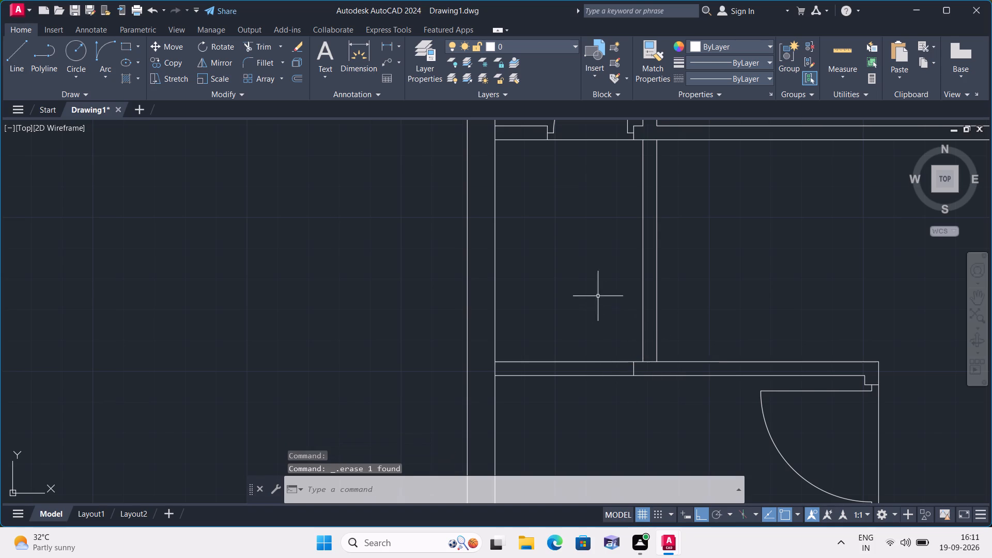
Move the small door with its swing and stubs from the upper horizontal partition onto the new jamb line in the lower partition.
middle_drag(597, 296, 647, 439)
scroll(631, 283, down, 1)
scroll(647, 287, up, 3)
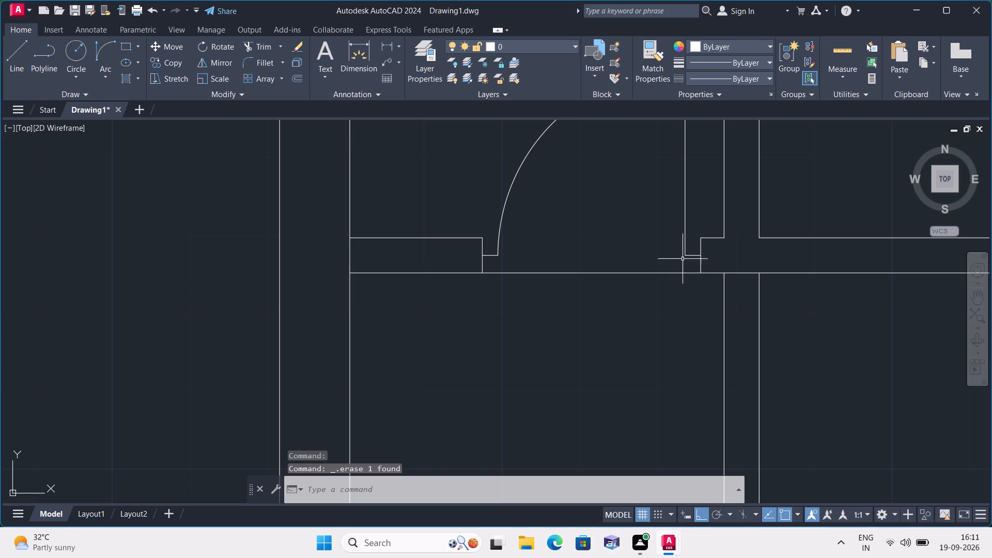
click(692, 260)
click(668, 221)
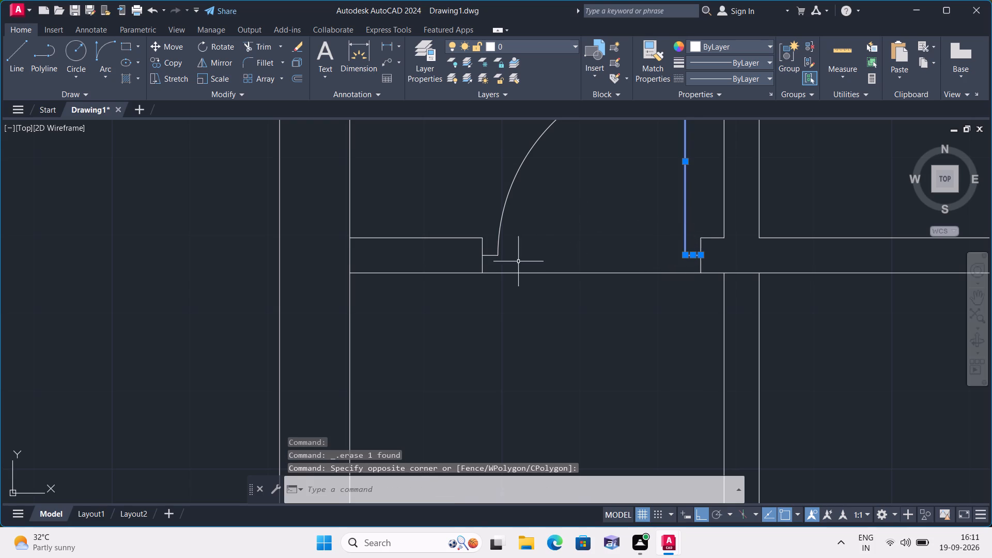
drag(510, 265, 499, 254)
click(489, 223)
scroll(504, 250, down, 3)
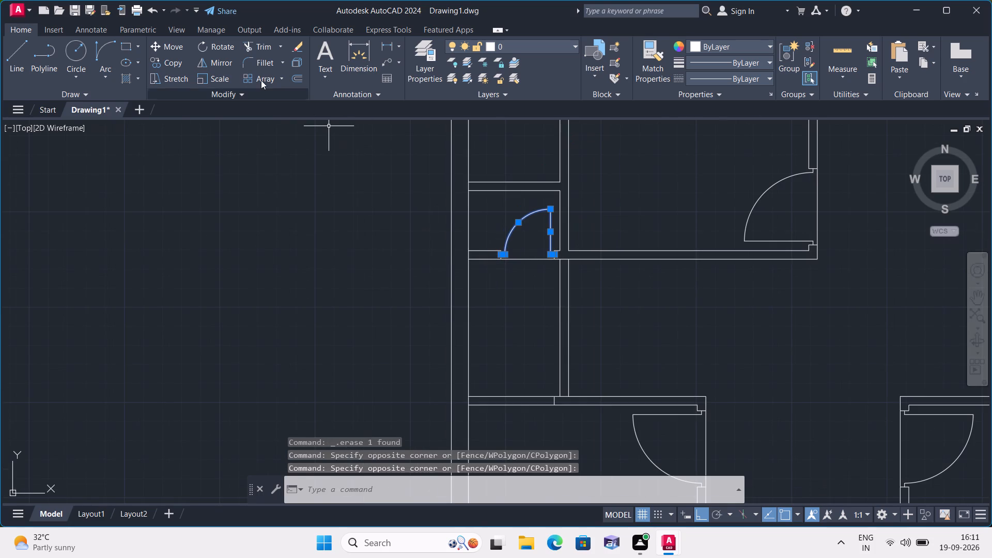
click(174, 48)
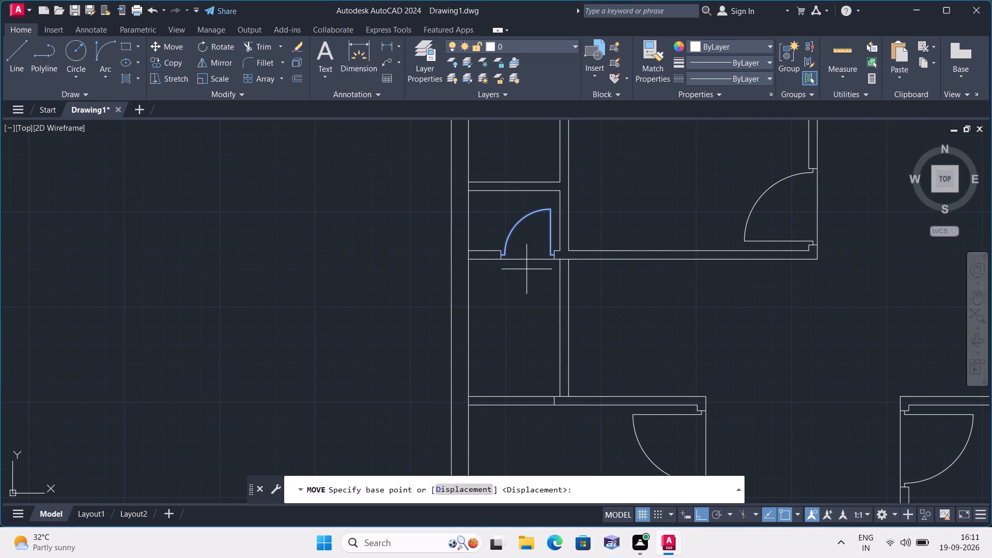
click(553, 255)
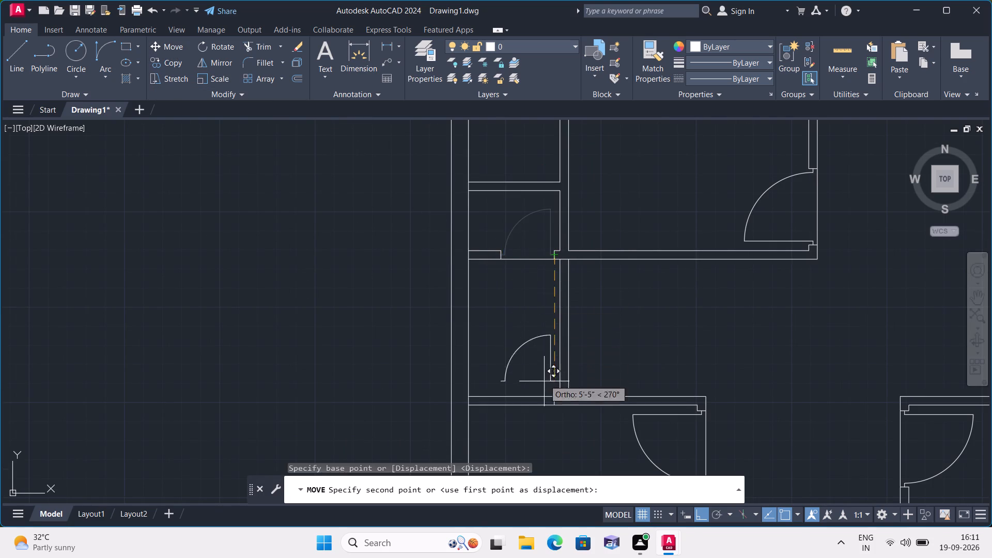
middle_drag(541, 382, 565, 269)
scroll(574, 275, up, 2)
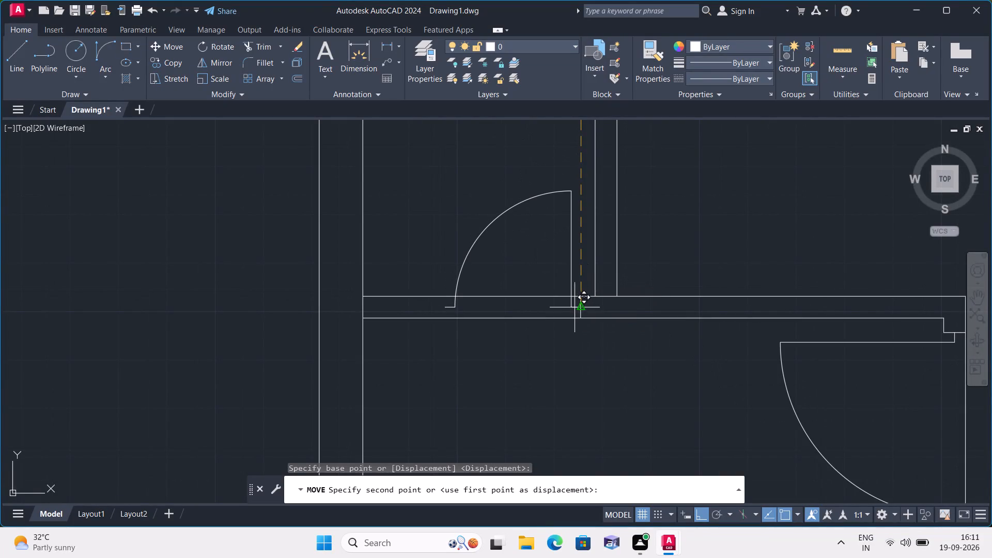
click(578, 304)
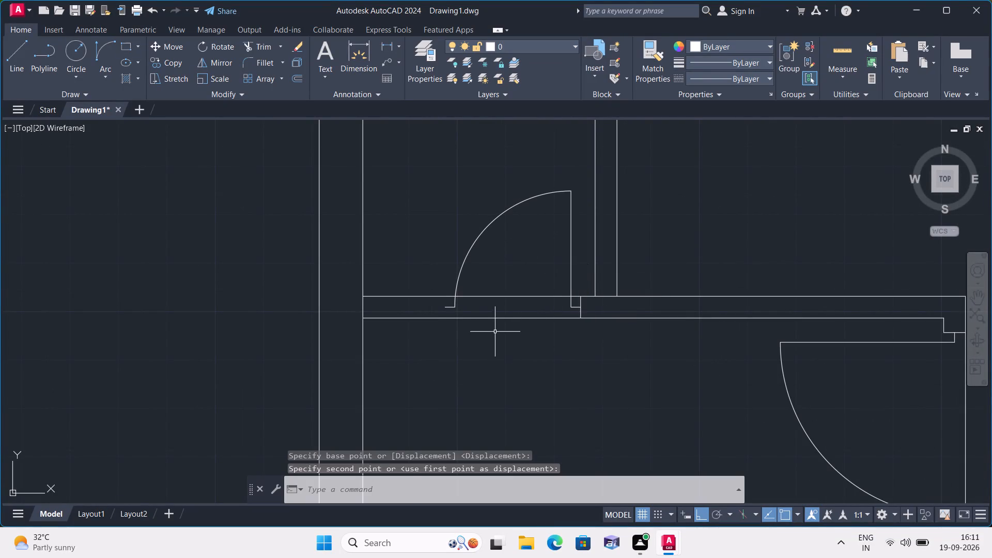
Draw a line closing the vacated door opening along the upper horizontal partition's top face, from jamb to jamb.
scroll(495, 331, down, 1)
middle_drag(504, 348, 529, 415)
scroll(541, 365, down, 1)
middle_drag(519, 300, 544, 327)
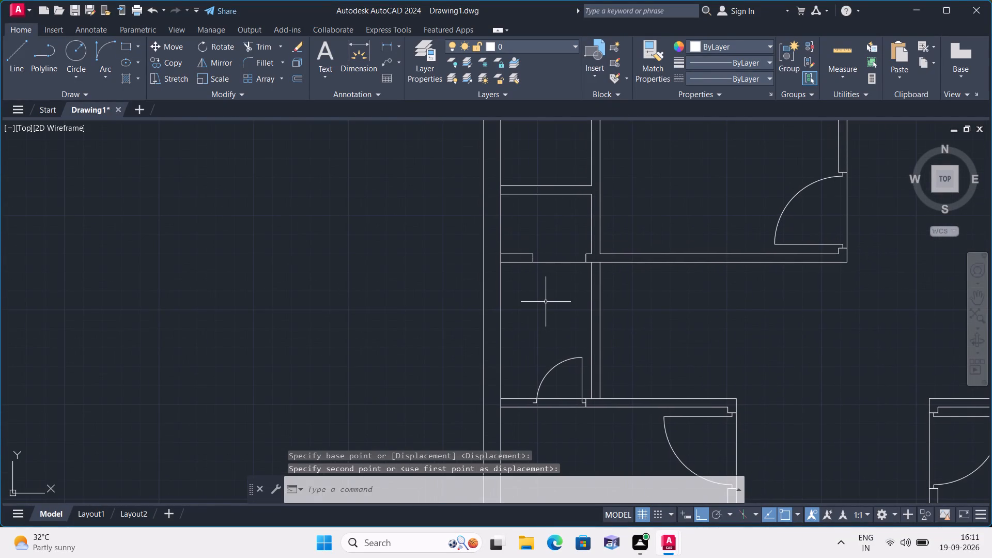
key(l)
key(space)
scroll(547, 261, up, 2)
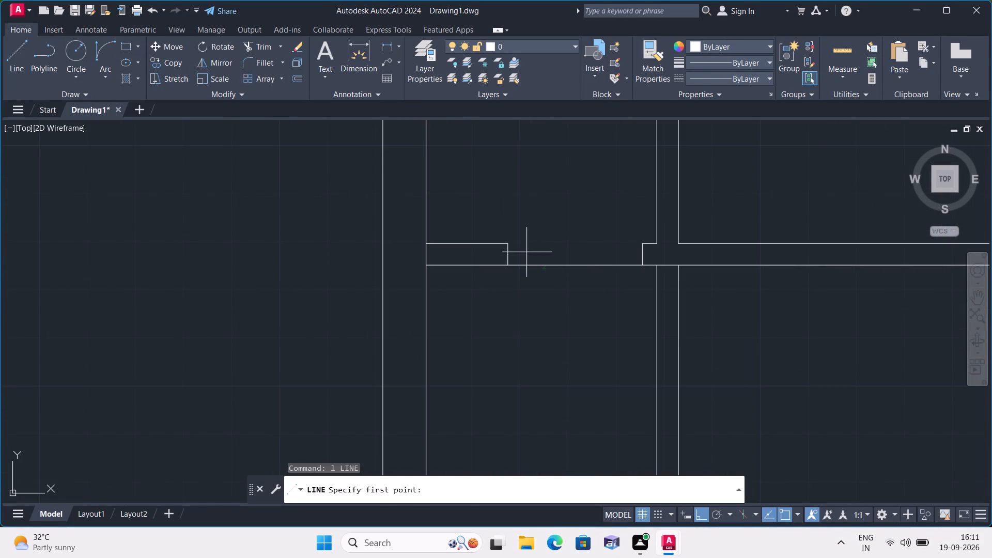
click(509, 241)
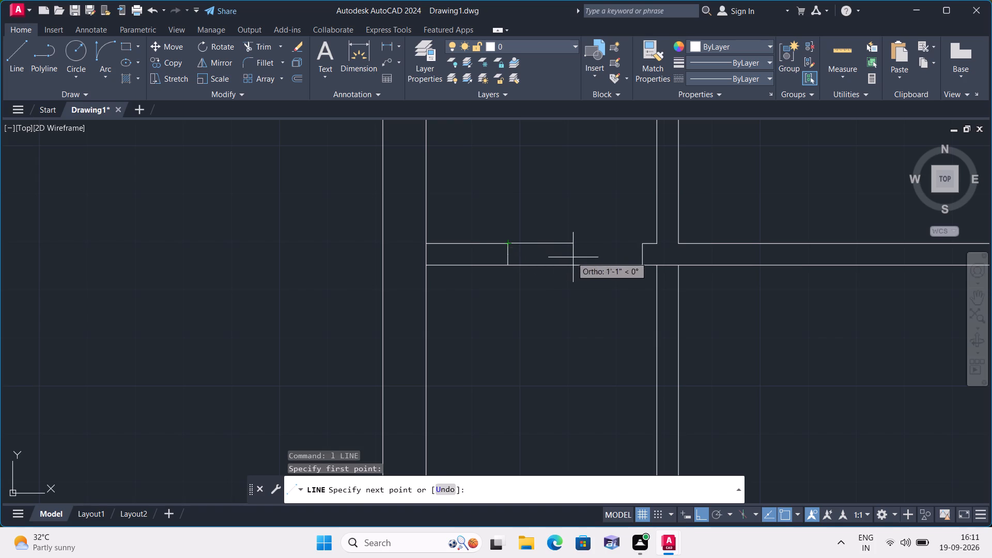
click(642, 245)
key(space)
Erase the jamb lines on both sides of the closed opening in the upper horizontal partition.
scroll(633, 260, down, 1)
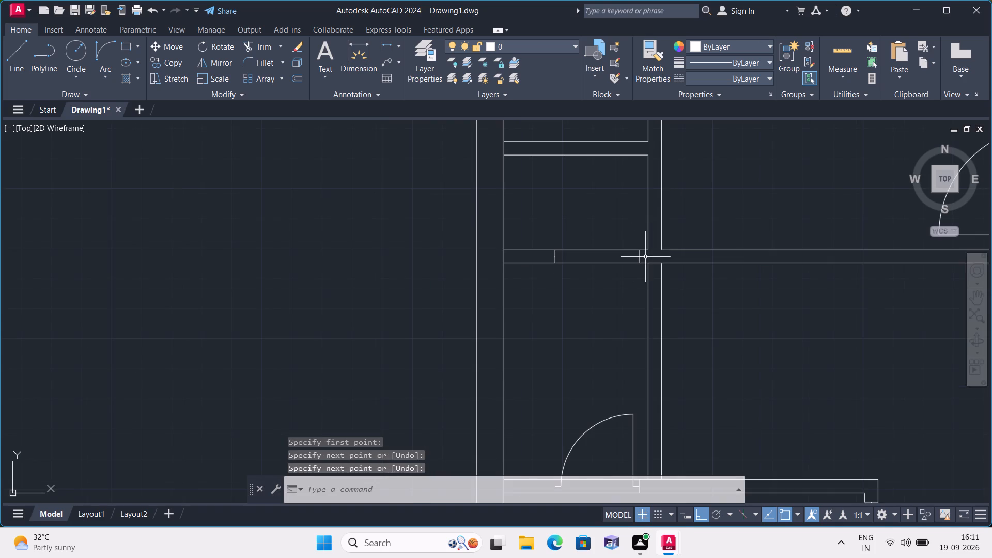
click(645, 256)
click(632, 257)
scroll(582, 259, up, 3)
click(555, 250)
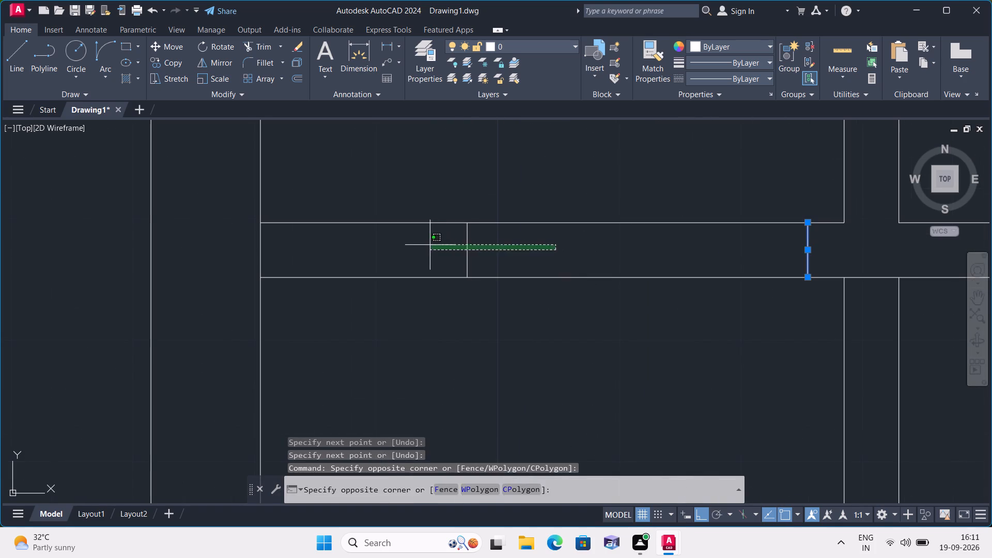
click(427, 243)
scroll(451, 272, down, 2)
key(Delete)
scroll(467, 287, down, 1)
Draw the left jamb of the moved door with two short lines from its stub to both faces of the lower horizontal partition.
middle_drag(495, 315, 519, 210)
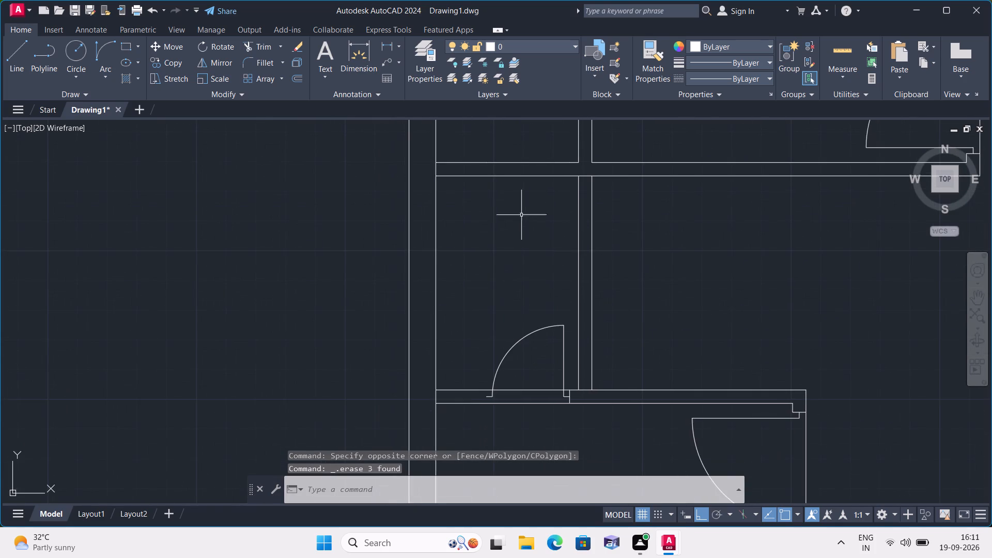
middle_drag(524, 327, 530, 226)
key(l)
key(space)
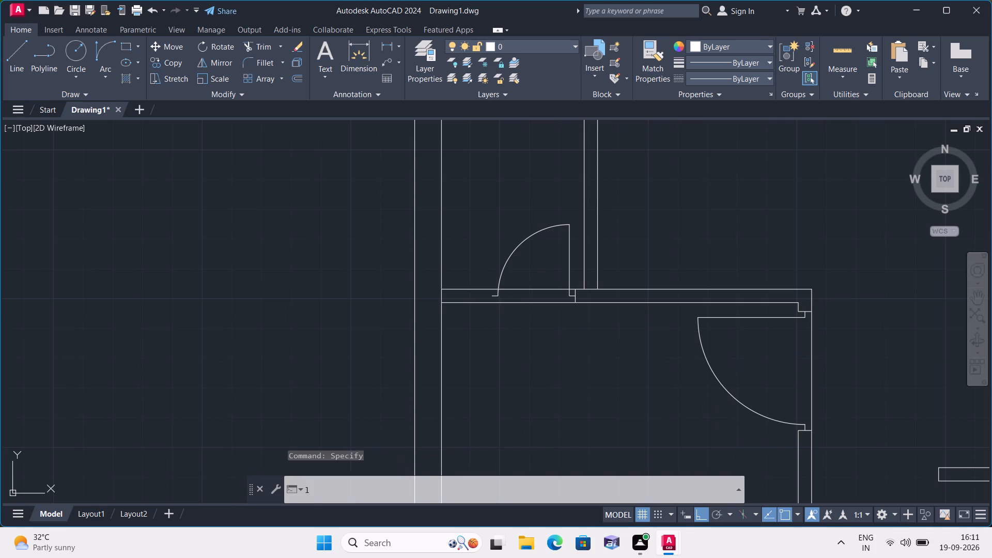
scroll(479, 297, up, 1)
click(495, 293)
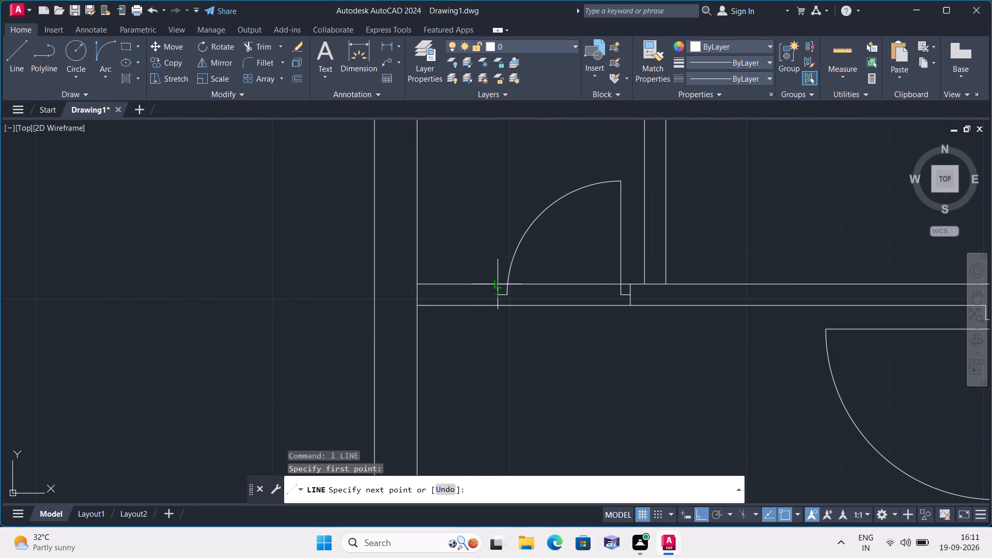
click(495, 279)
key(space)
key(space)
click(496, 296)
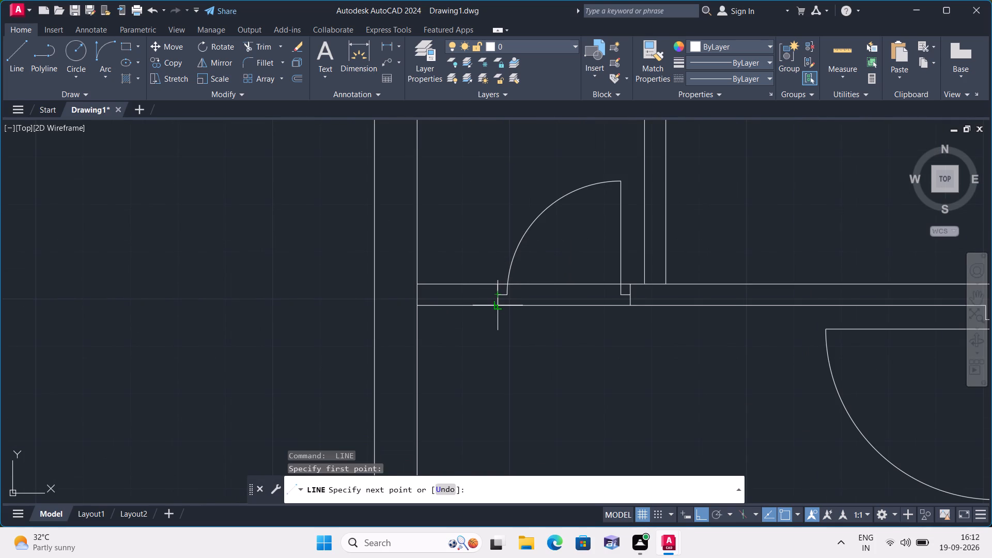
click(496, 307)
key(space)
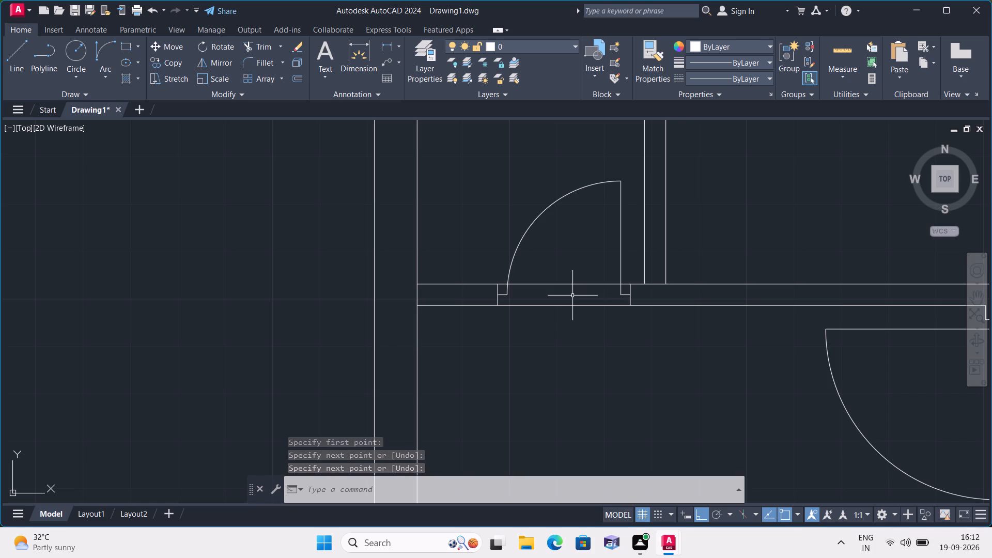
Trim the lower horizontal partition's top face across the moved door's opening, including the pieces beside both jambs.
scroll(584, 296, down, 1)
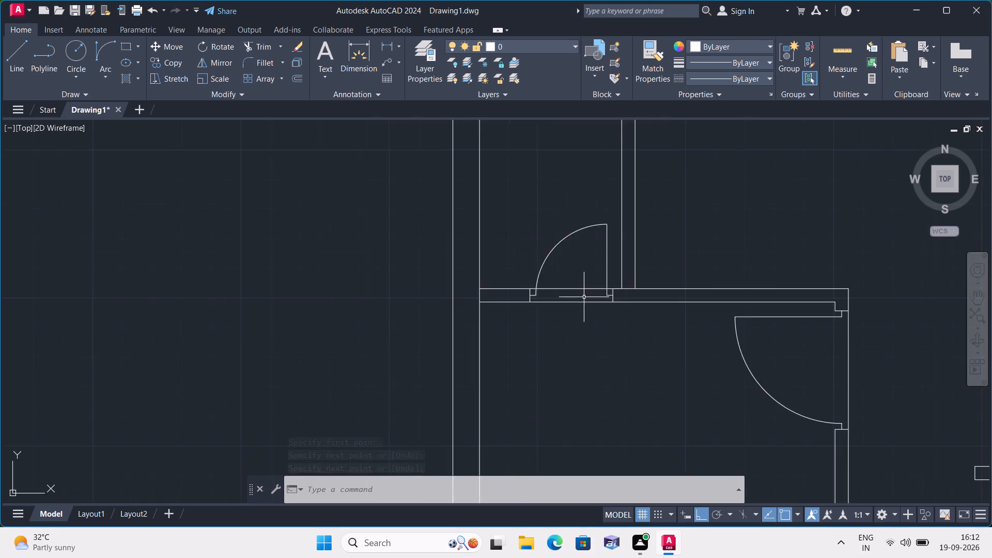
scroll(584, 297, down, 1)
middle_drag(557, 329, 561, 365)
text(tr)
text(im)
key(space)
click(577, 329)
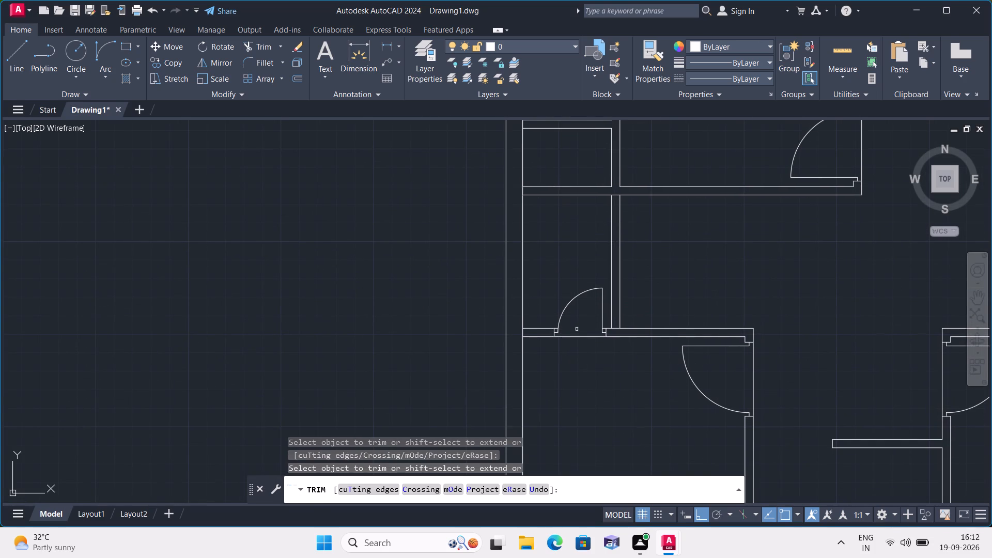
scroll(558, 327, up, 3)
click(543, 338)
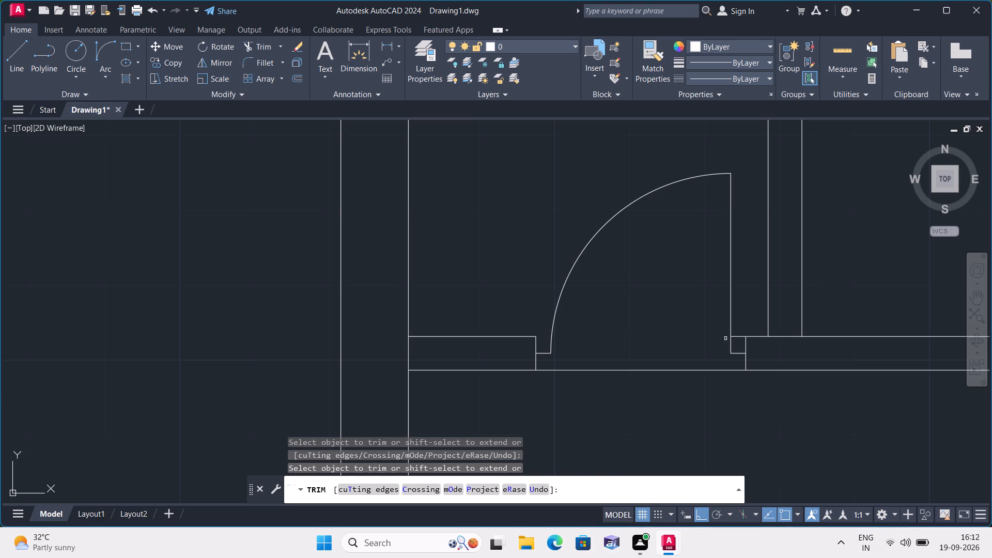
click(735, 335)
scroll(733, 332, down, 4)
key(Escape)
Start an offset with a distance of 1".
scroll(652, 355, down, 1)
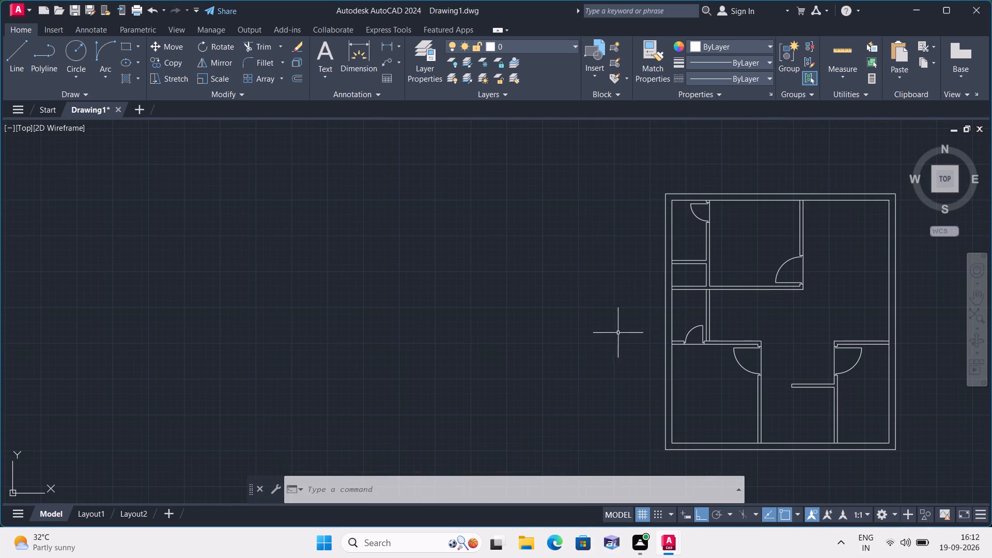
middle_drag(618, 333, 607, 354)
key(o)
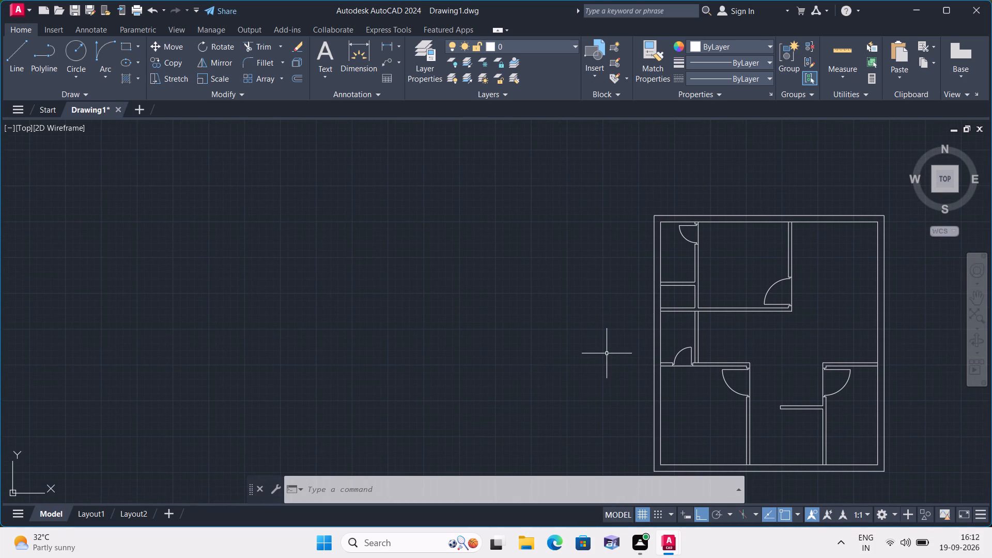
text(ffs)
text(et)
key(space)
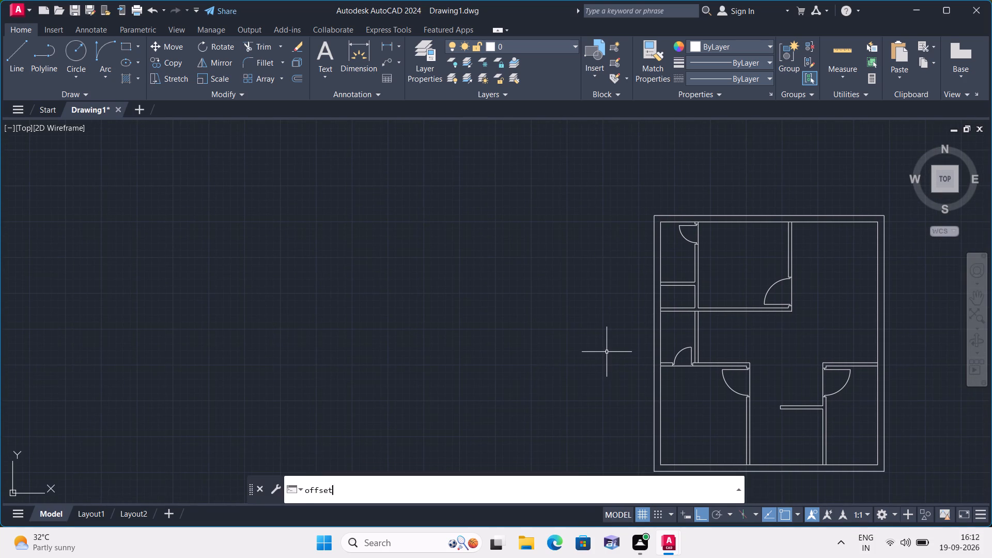
key(1)
text(")
key(space)
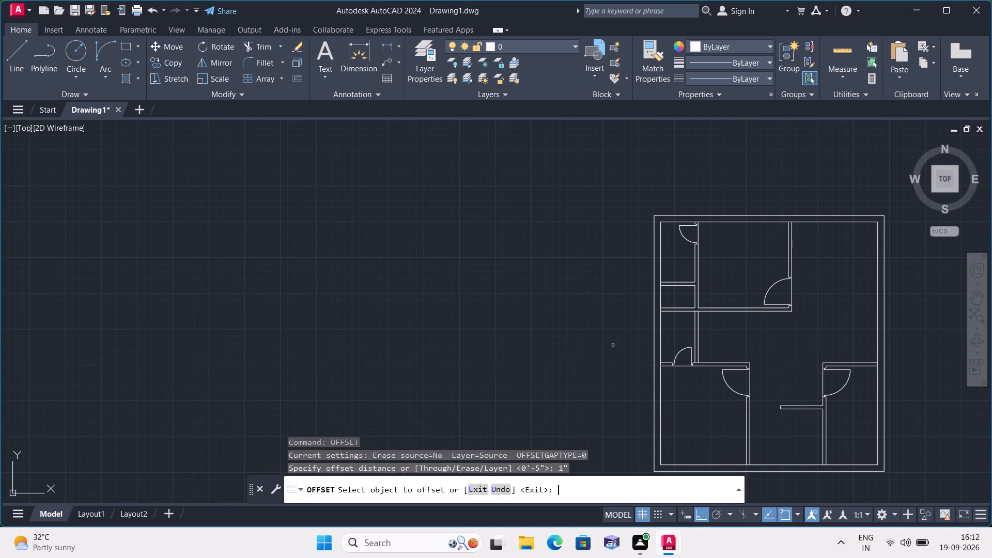
Offset the leaf lines of the top-left, upper-room and small lower-left doors 1" toward the inside of their swings.
scroll(704, 228, up, 2)
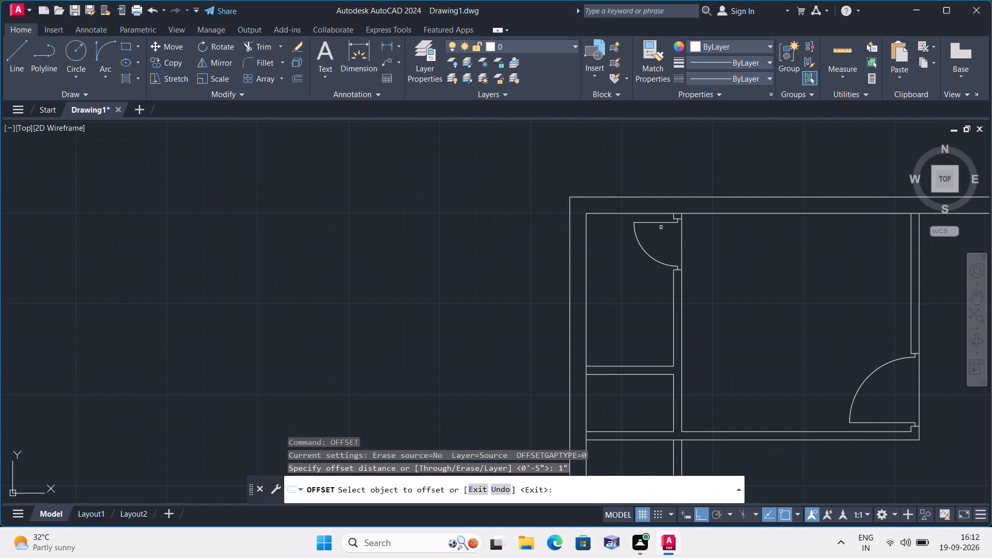
scroll(661, 227, up, 1)
click(662, 221)
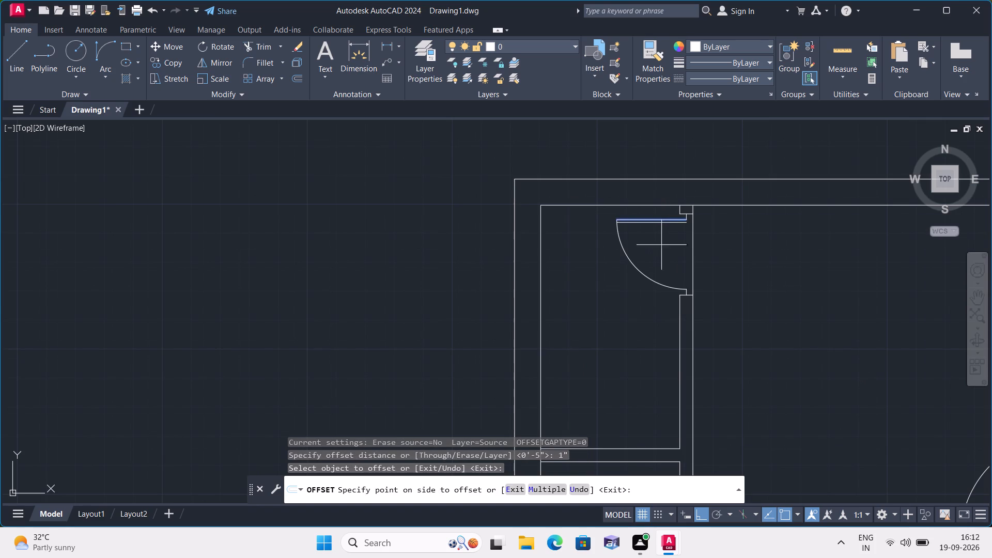
click(661, 245)
scroll(708, 291, down, 2)
middle_drag(746, 374, 692, 257)
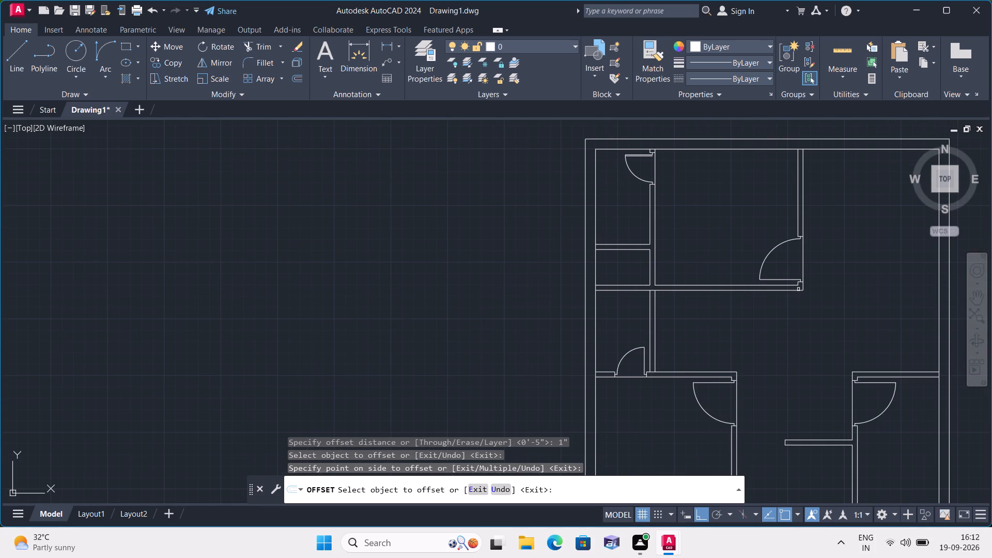
click(788, 280)
click(788, 273)
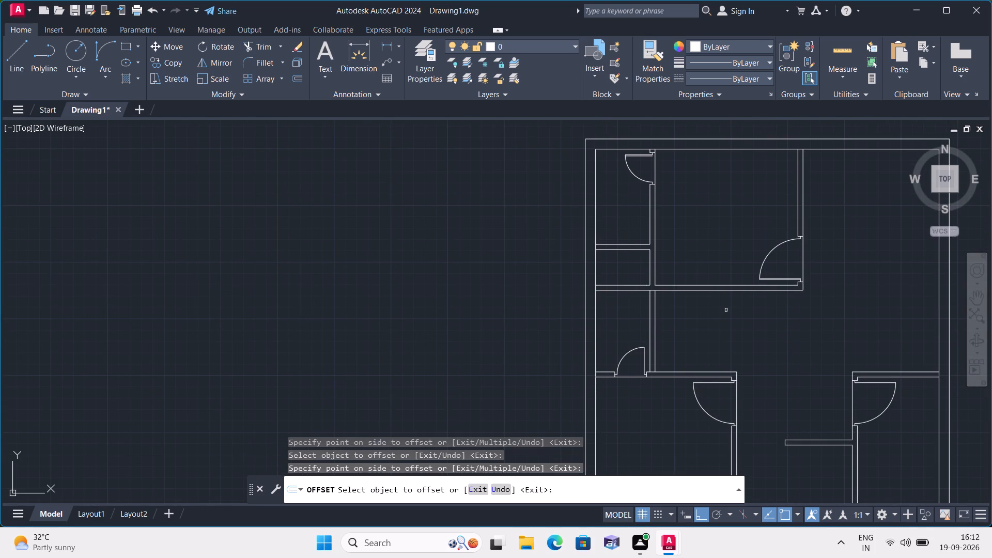
click(643, 356)
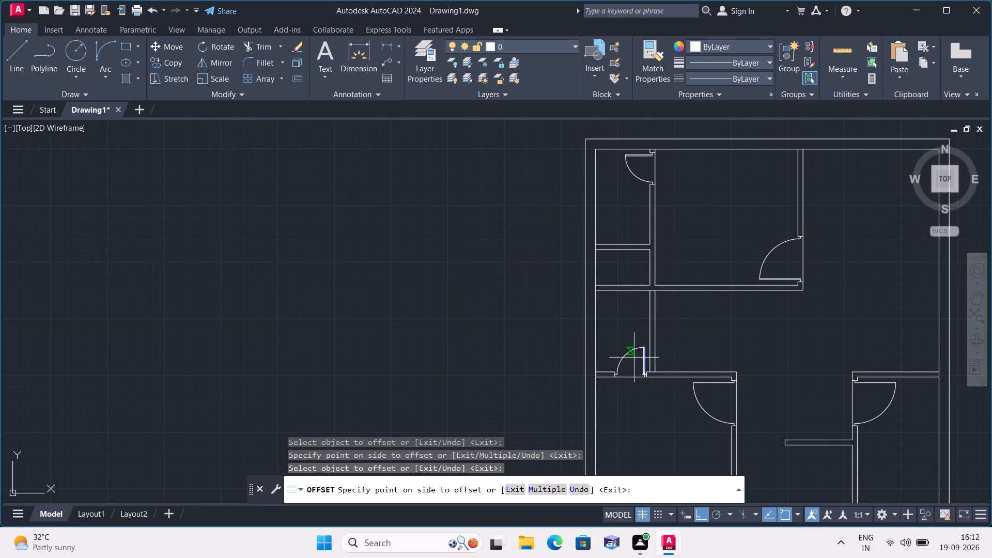
click(634, 357)
Offset the leaf lines of the two facing doors of the lower rooms 1" toward the inside of their swings.
scroll(695, 391, up, 2)
click(708, 373)
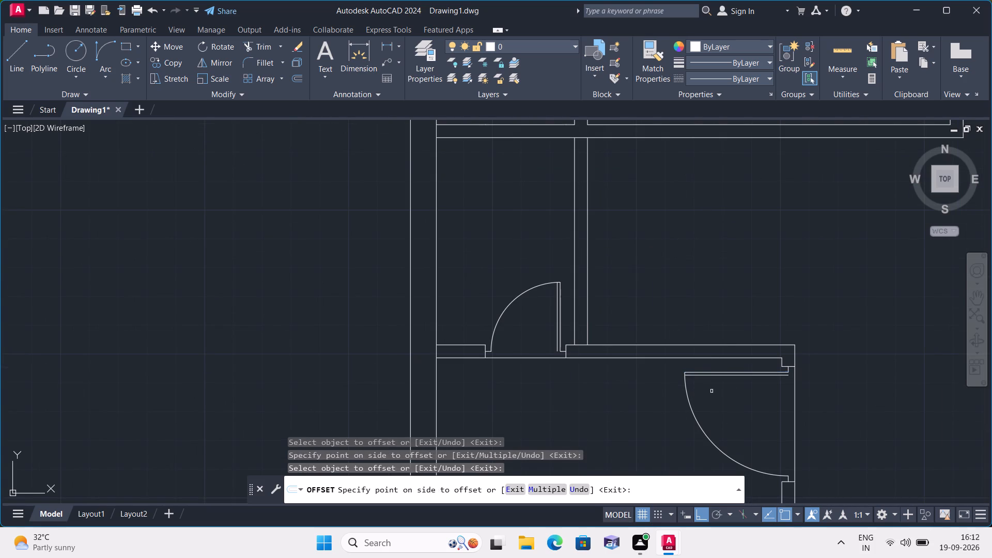
click(711, 391)
scroll(714, 395, down, 2)
middle_drag(819, 403, 689, 304)
scroll(819, 404, down, 1)
scroll(717, 294, up, 3)
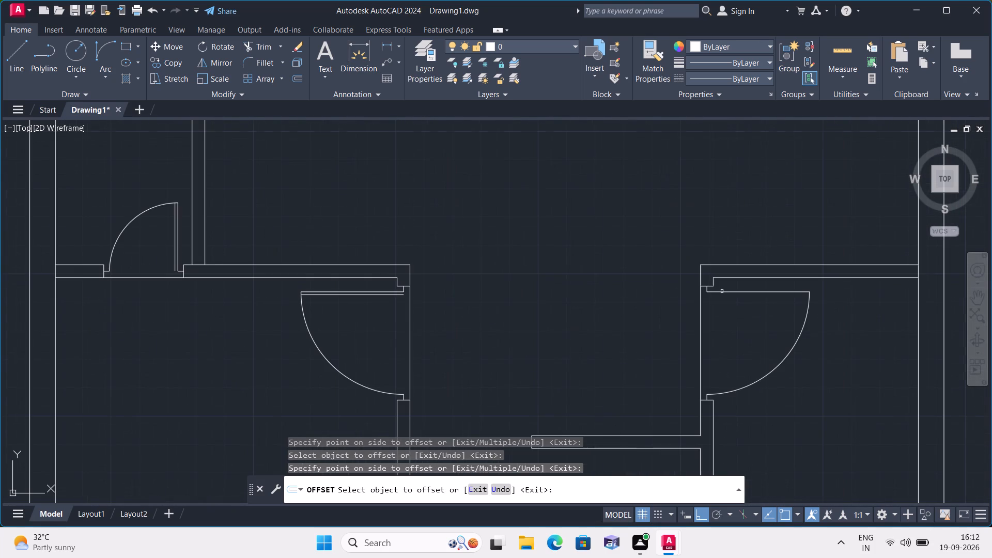
click(725, 291)
click(727, 326)
key(Escape)
Extend the new leaf lines of the two facing lower-room doors to the outer face line of their partitions.
text(extend)
key(space)
scroll(712, 299, up, 1)
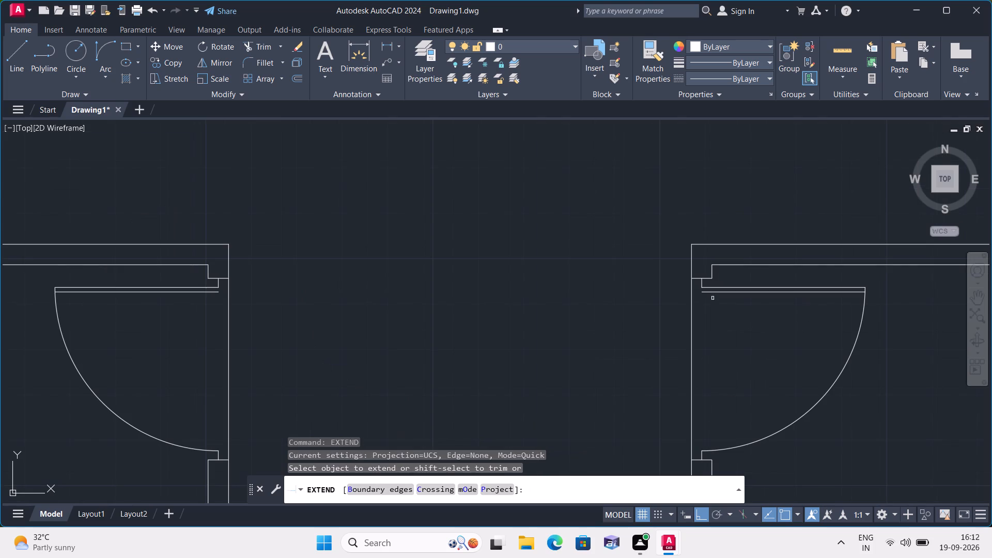
click(709, 291)
scroll(703, 330, down, 1)
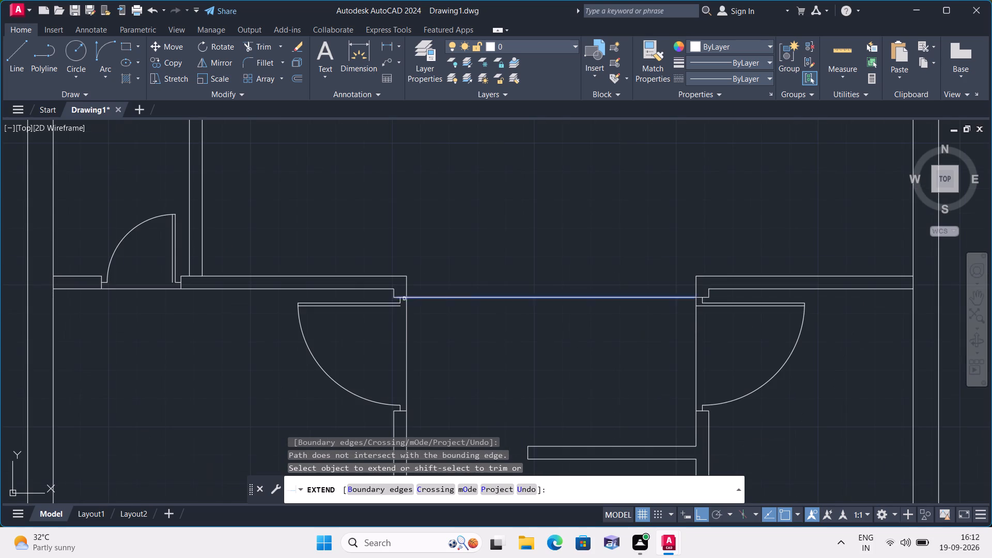
click(397, 305)
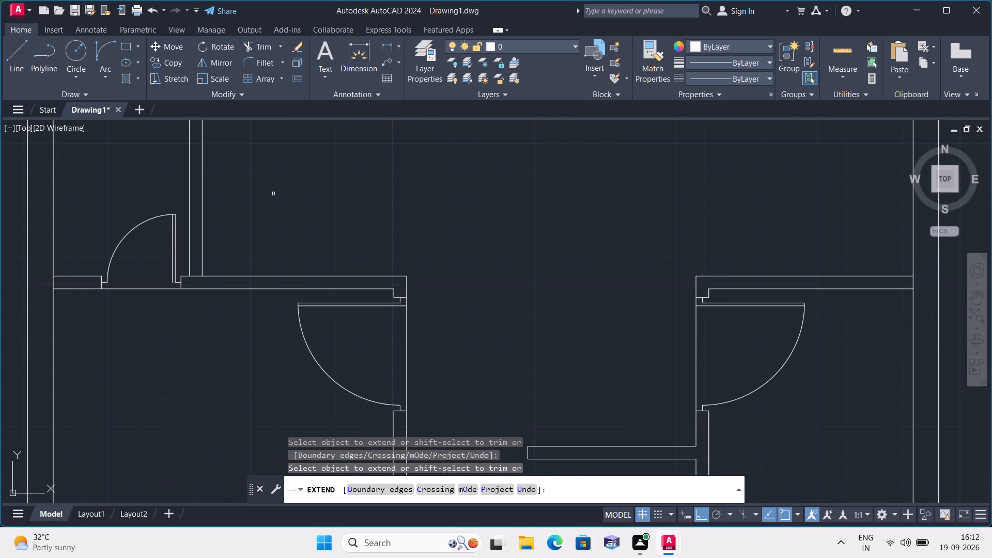
Extend the new leaf lines of the small lower-left, upper-room and top-left doors to their partitions' far face lines.
middle_drag(317, 241, 561, 307)
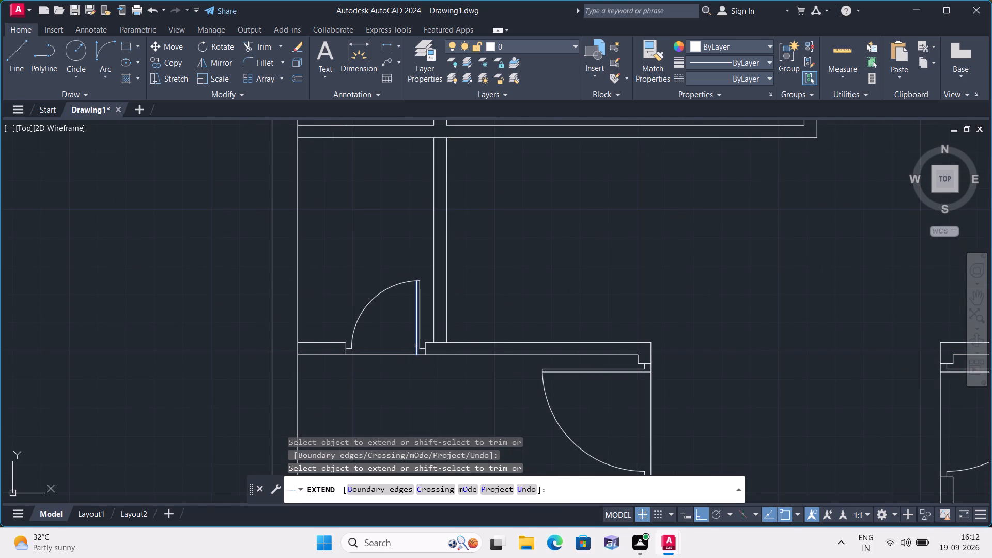
click(416, 344)
scroll(540, 257, down, 1)
middle_drag(550, 264, 598, 465)
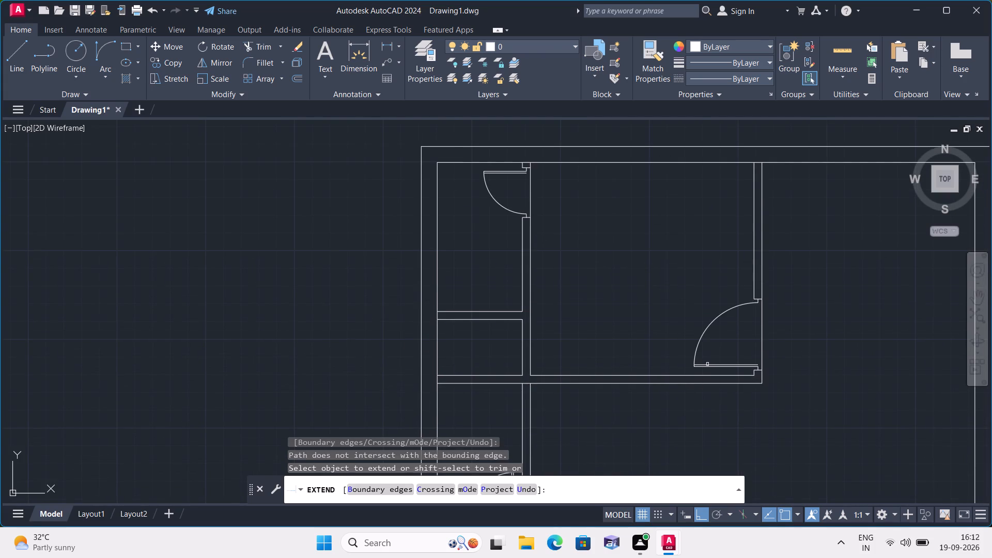
scroll(749, 361, up, 2)
click(756, 370)
scroll(701, 348, down, 3)
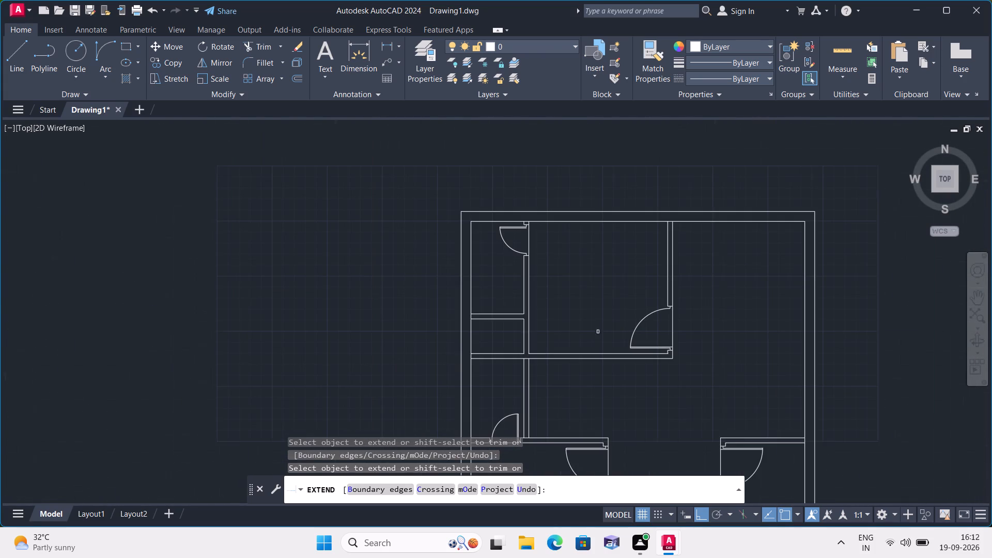
scroll(526, 233, up, 3)
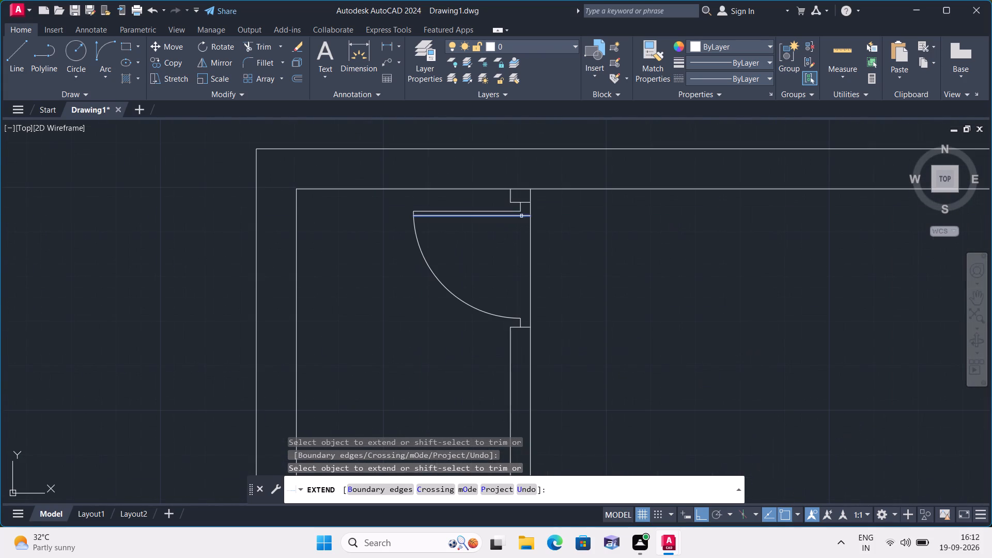
click(521, 215)
key(Escape)
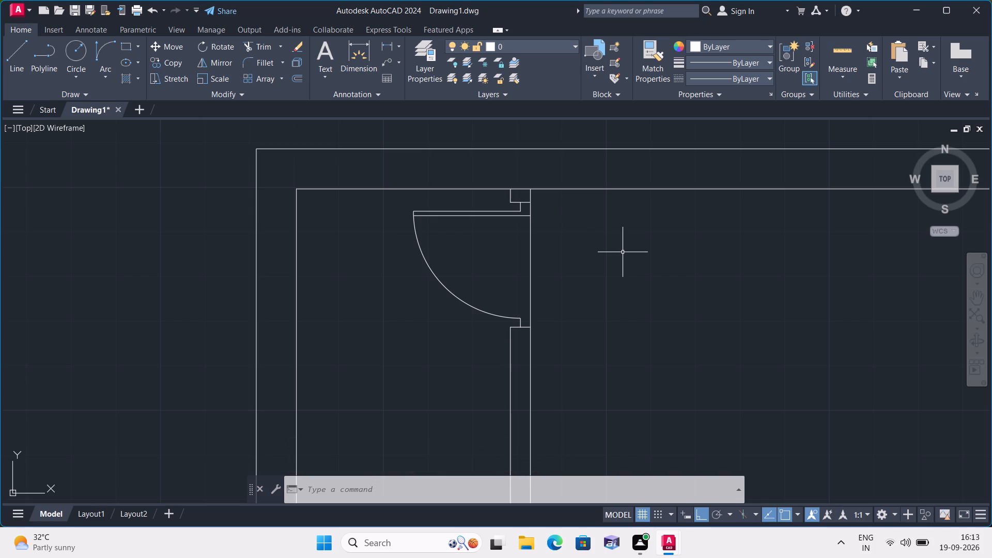
Create a new layer with the colour blue and make it the current layer.
click(410, 56)
right_click(278, 278)
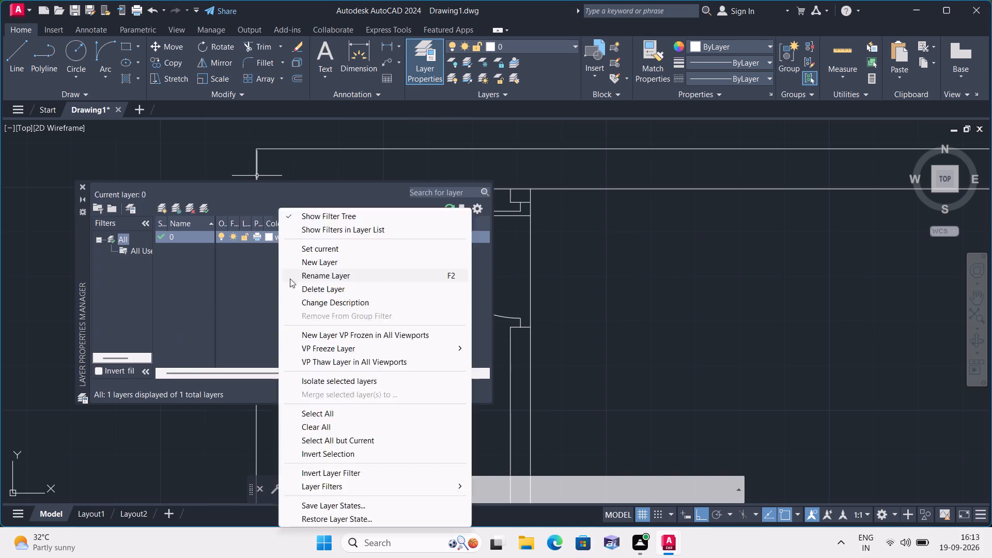
click(318, 262)
click(267, 247)
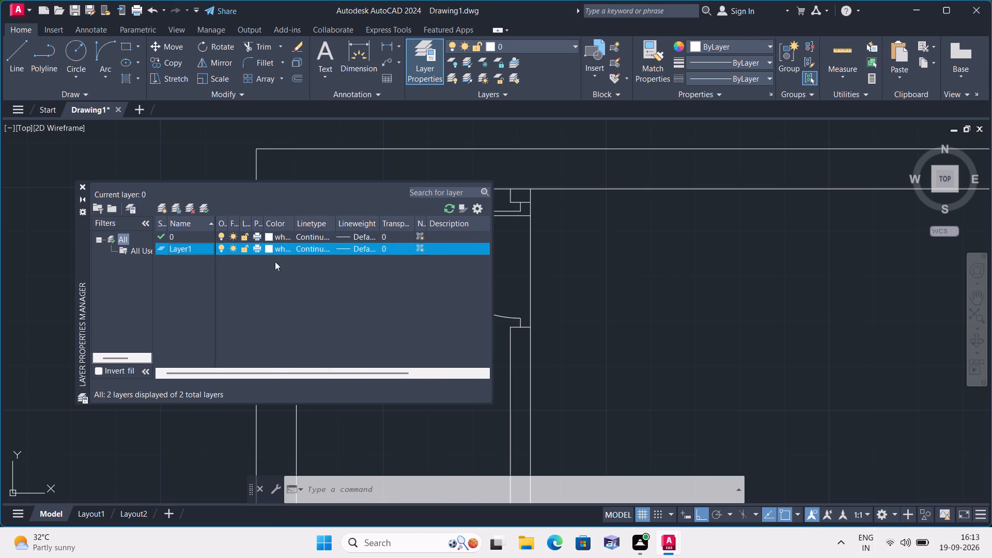
click(435, 297)
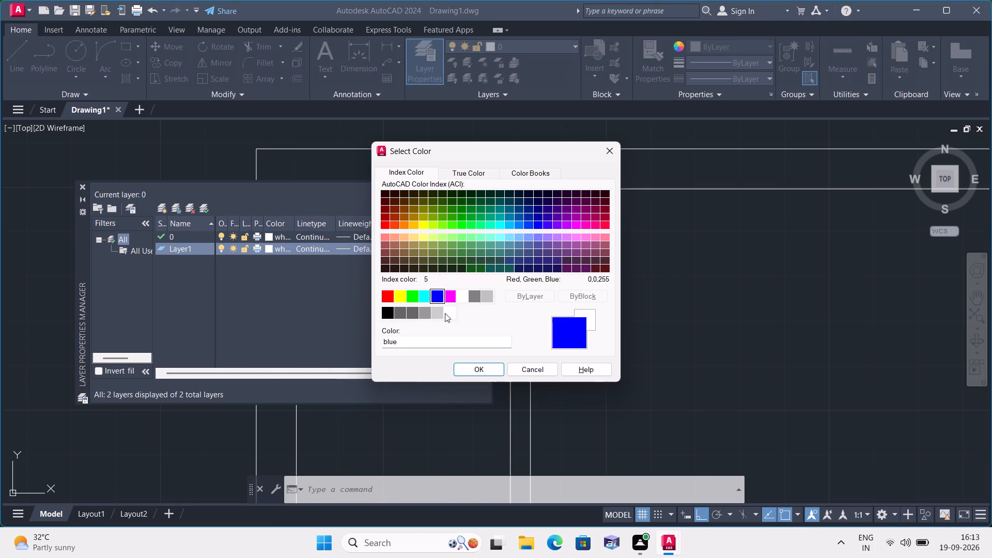
click(484, 366)
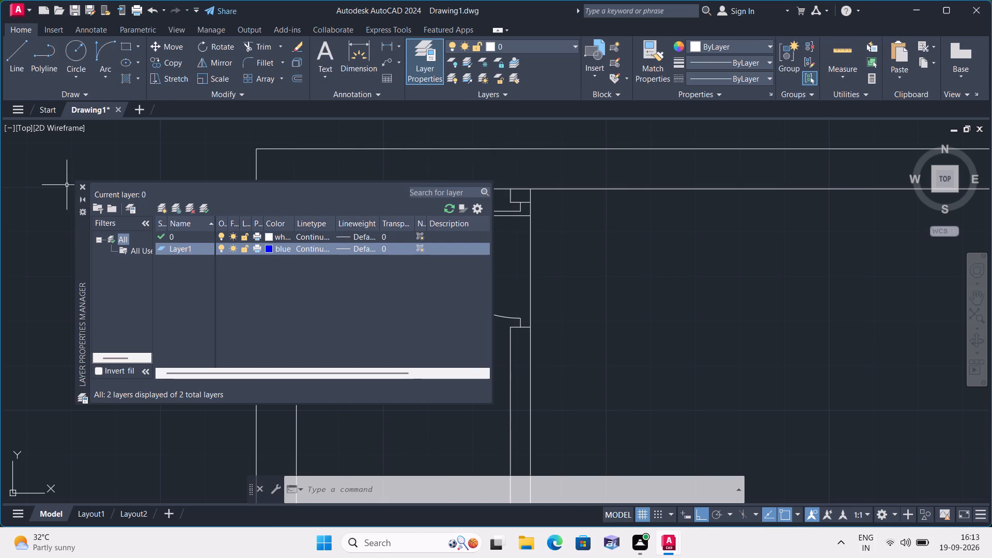
click(85, 188)
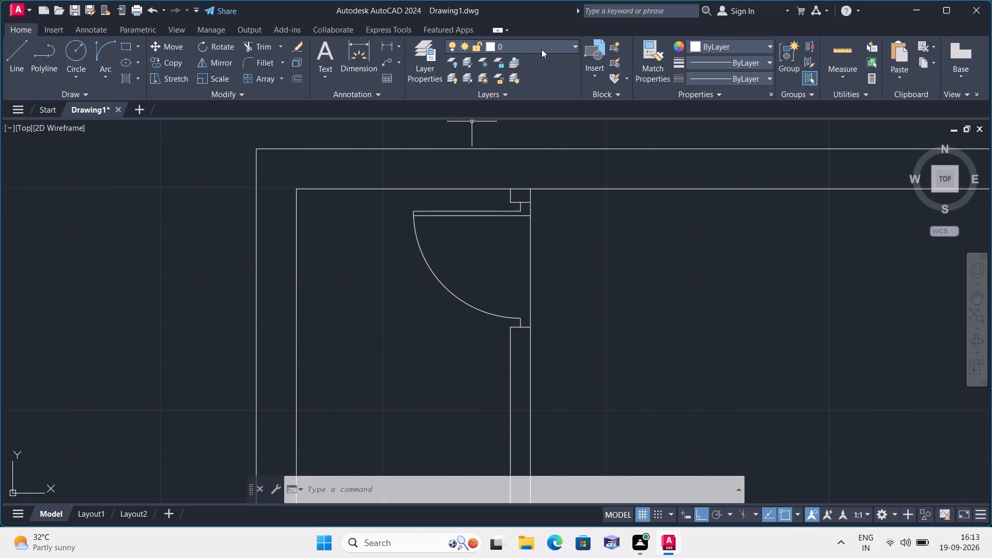
click(541, 49)
click(546, 75)
Draw a vertical window rectangle, 5' long and 9" wide, in the empty space to the right of the plan.
scroll(675, 295, down, 1)
middle_drag(675, 295, 405, 296)
scroll(357, 286, down, 2)
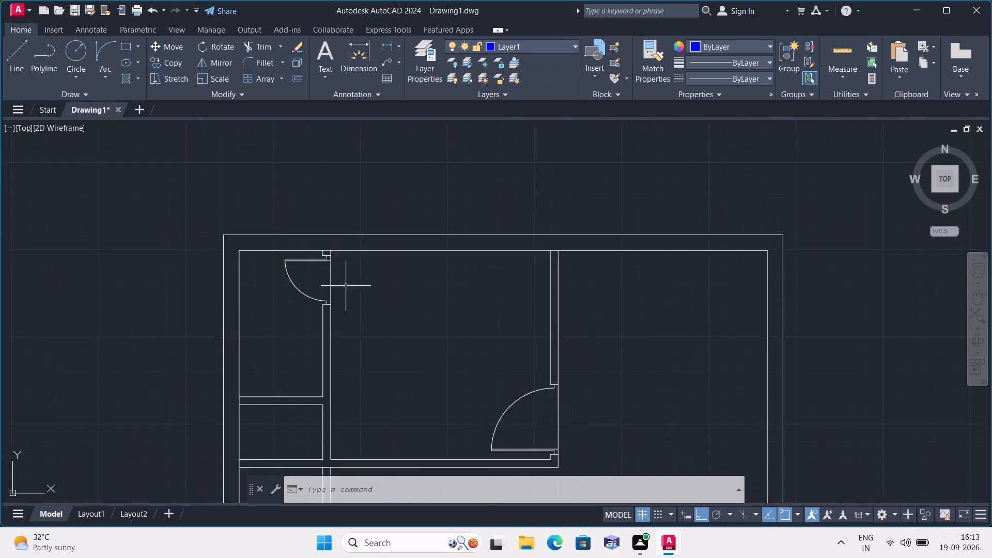
scroll(344, 285, down, 1)
middle_drag(555, 311, 395, 275)
text(l)
key(space)
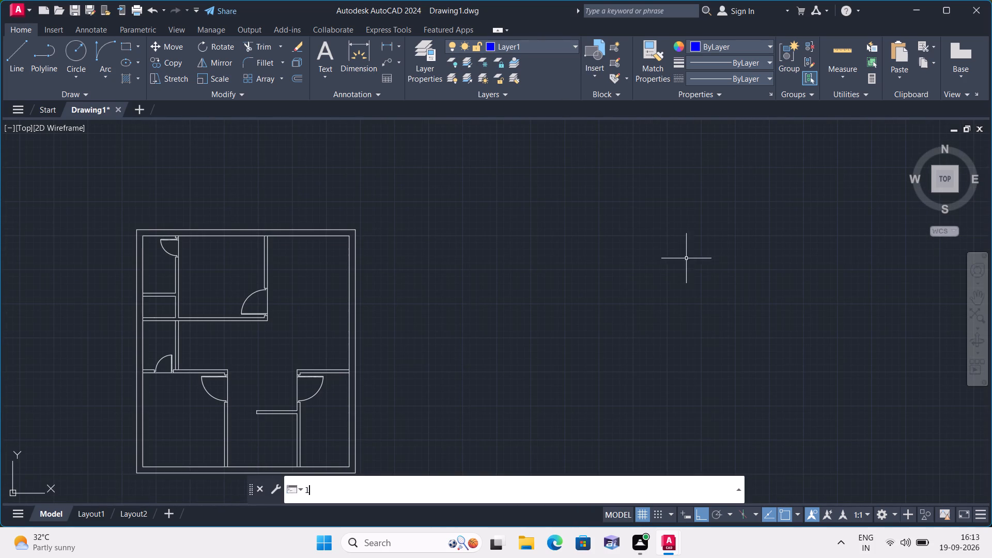
click(585, 249)
text(5')
key(space)
text(9")
key(space)
text(5')
key(space)
scroll(613, 246, up, 2)
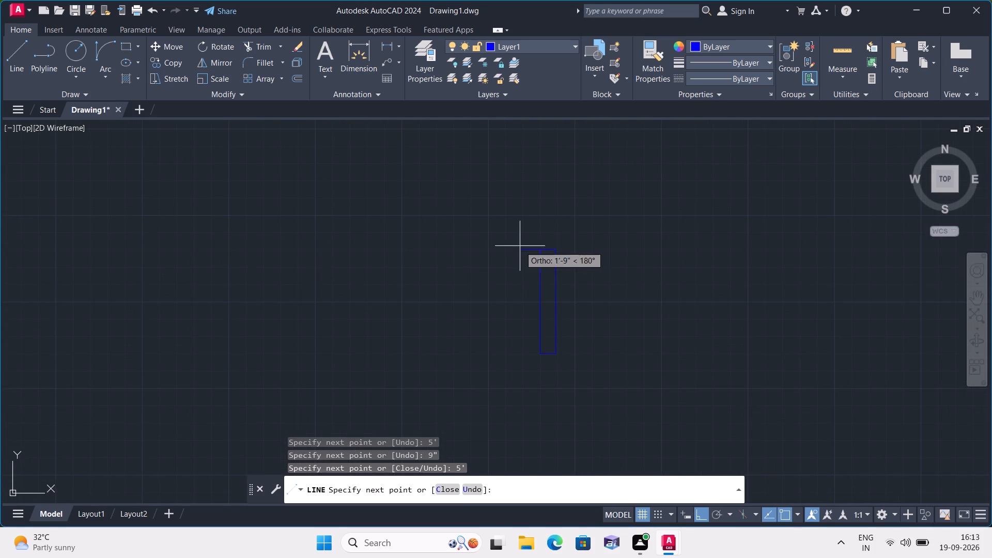
click(538, 250)
key(space)
Draw a lengthwise centre line in the vertical 5' window between the midpoints of its short sides.
scroll(551, 266, up, 3)
key(space)
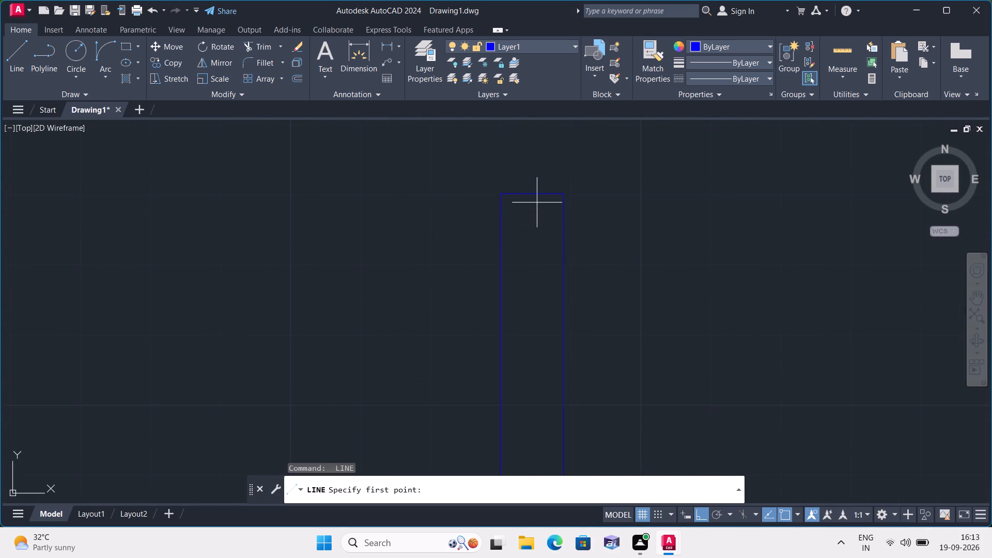
click(532, 192)
middle_drag(534, 283, 519, 196)
scroll(533, 283, down, 1)
scroll(518, 195, down, 1)
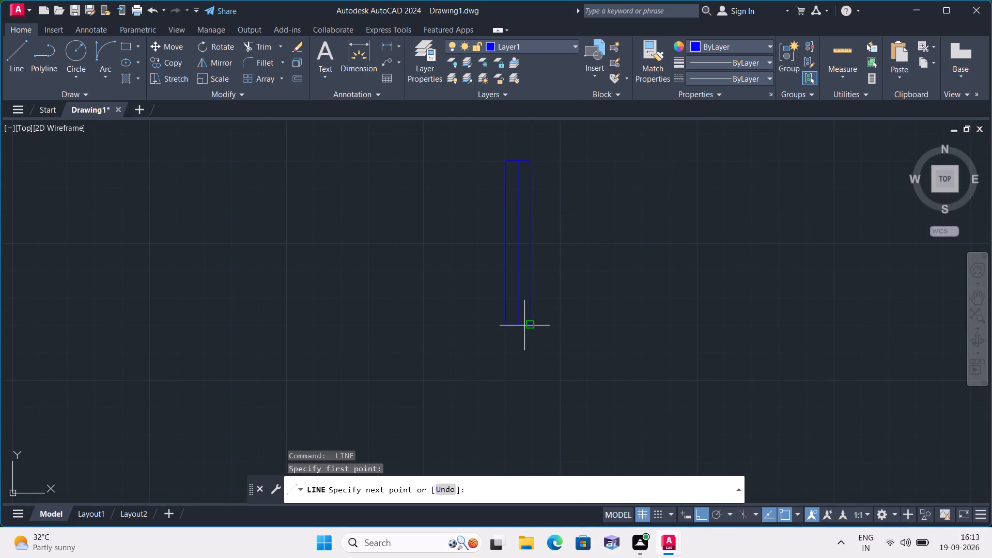
click(523, 325)
key(space)
Draw a horizontal window rectangle, 5' long and 9" wide, to the right of the vertical window.
key(space)
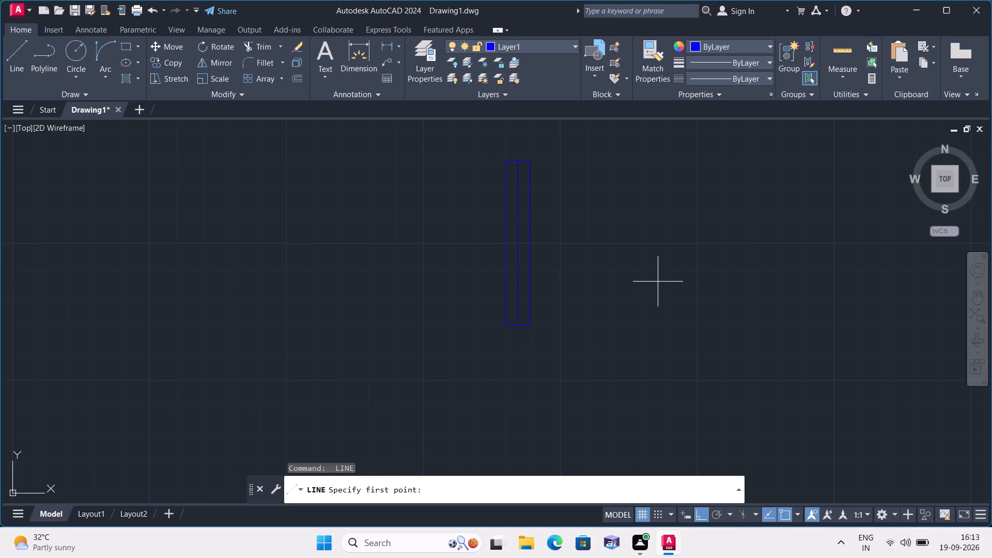
click(594, 287)
text(5')
key(space)
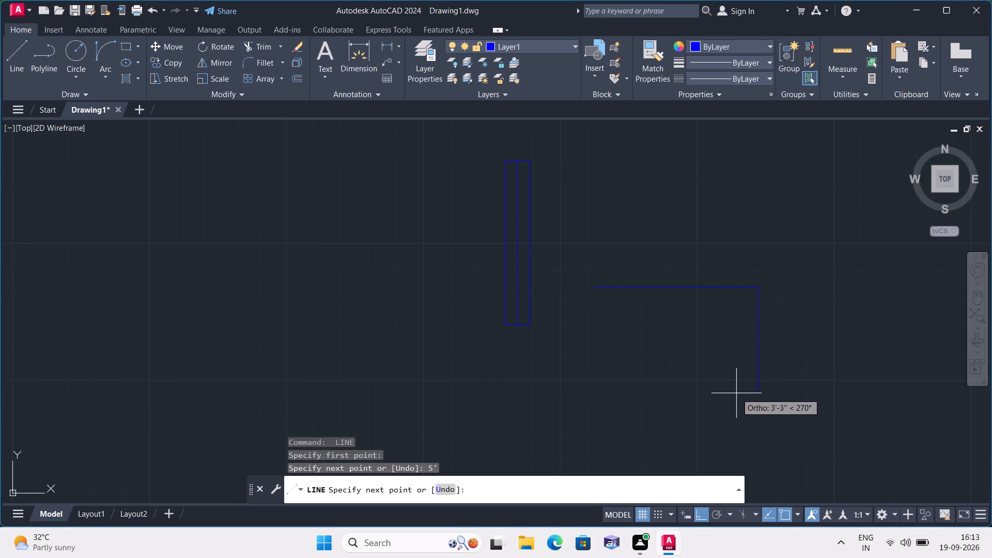
key(9)
key(shift+quotedbl)
key(space)
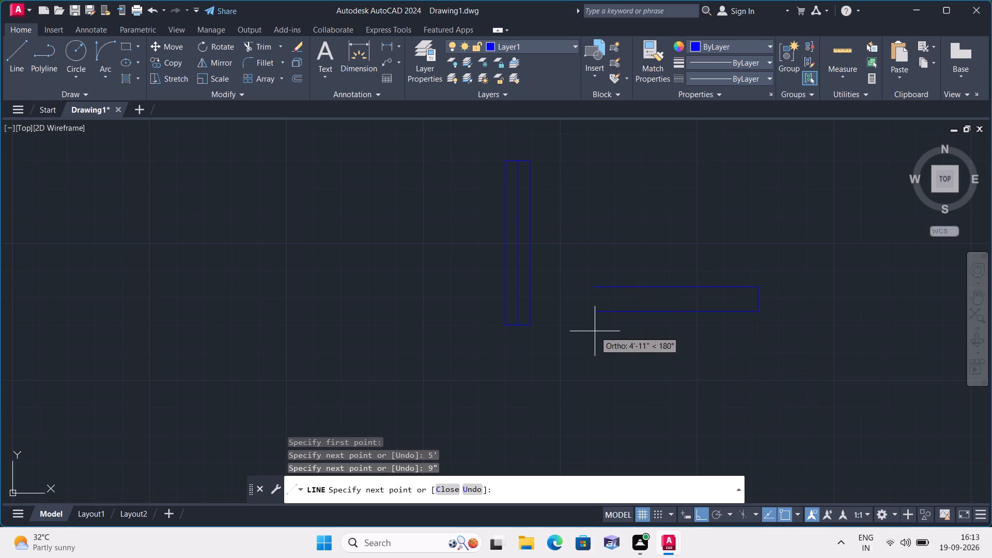
text(5')
key(space)
click(596, 286)
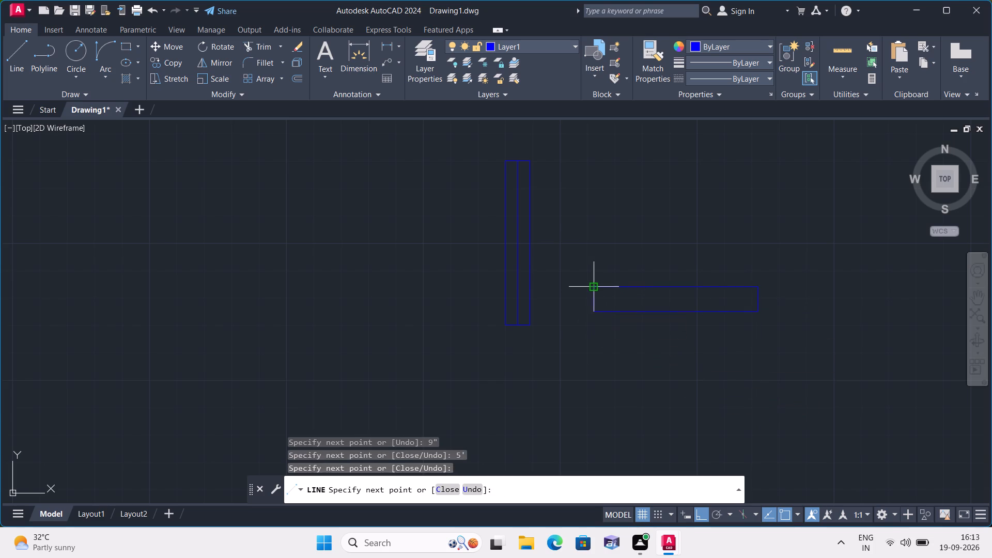
key(space)
Draw a lengthwise centre line in the horizontal 5' window between the midpoints of its short sides.
key(space)
click(594, 296)
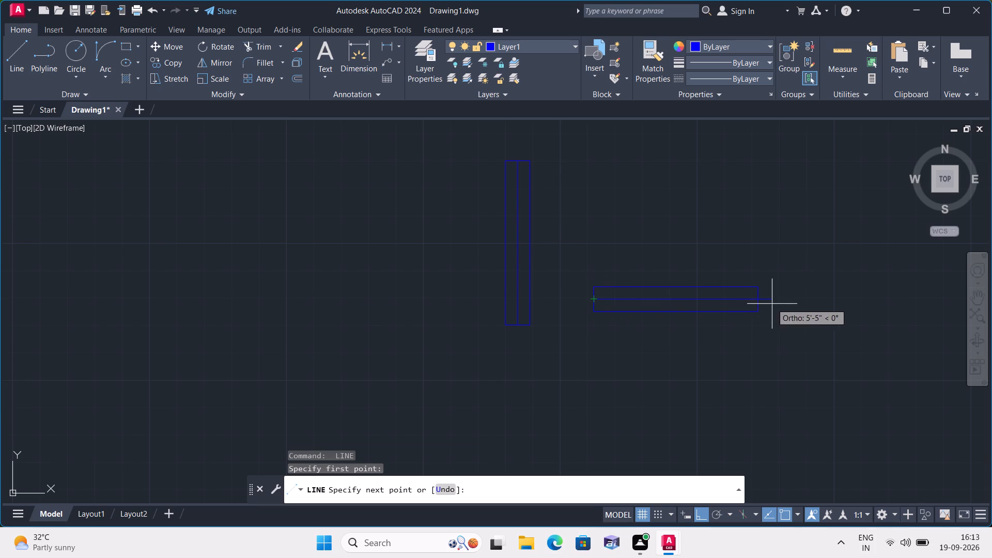
click(755, 299)
key(space)
Draw a vertical window rectangle, 2' long and 9" wide, below the horizontal 5' window.
middle_drag(740, 355, 727, 298)
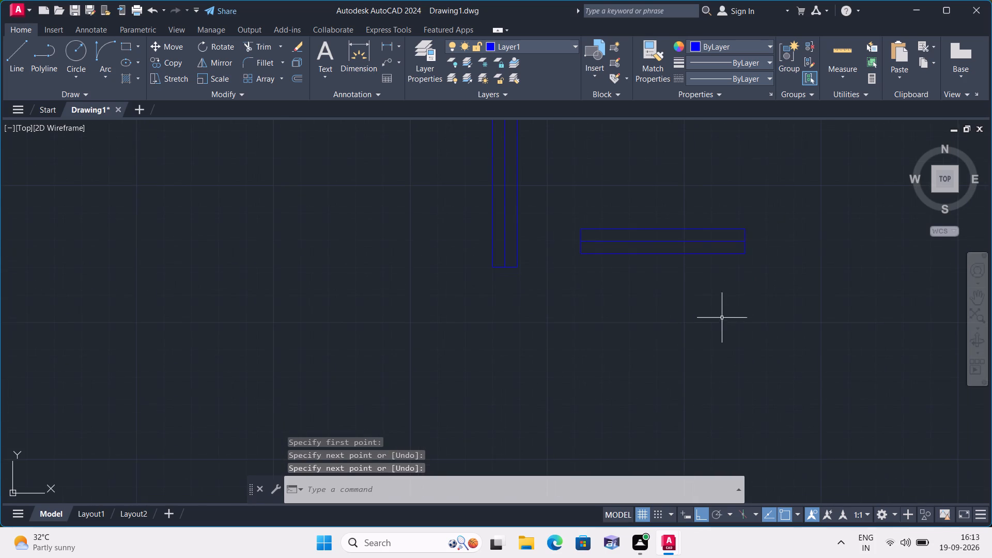
key(space)
click(597, 297)
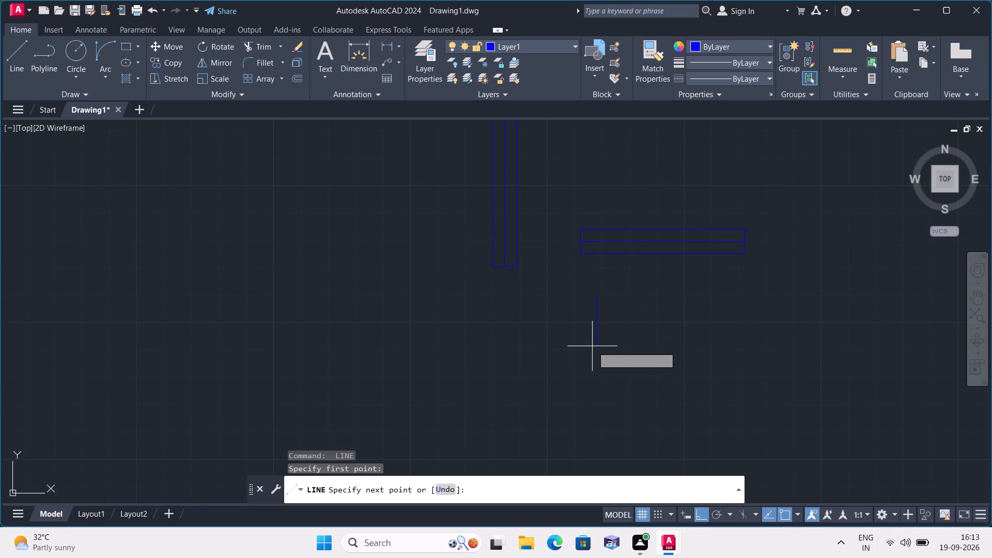
text(2')
key(space)
text(9")
key(space)
text(2')
key(space)
scroll(607, 303, up, 1)
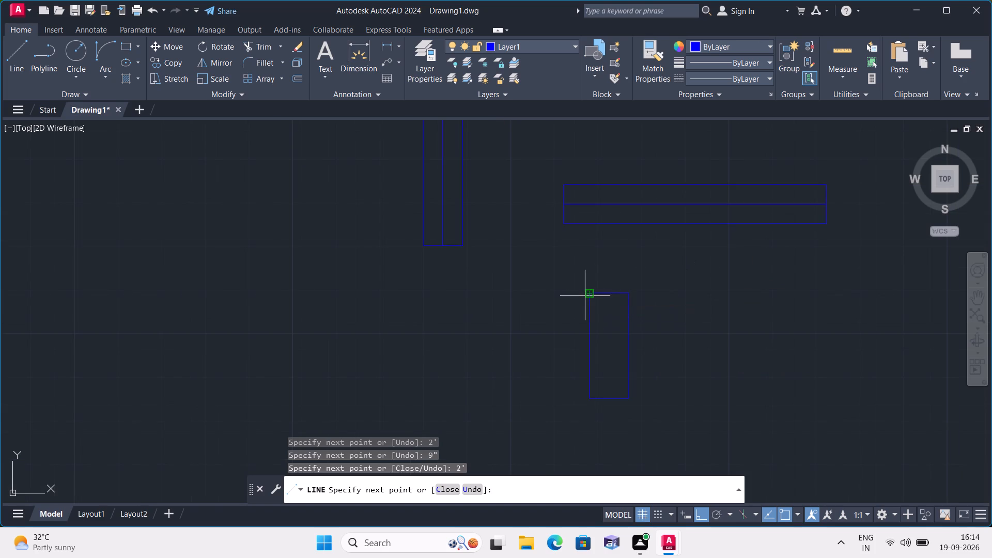
click(587, 292)
key(space)
Draw a lengthwise centre line in the vertical 2' window between the midpoints of its short sides.
key(space)
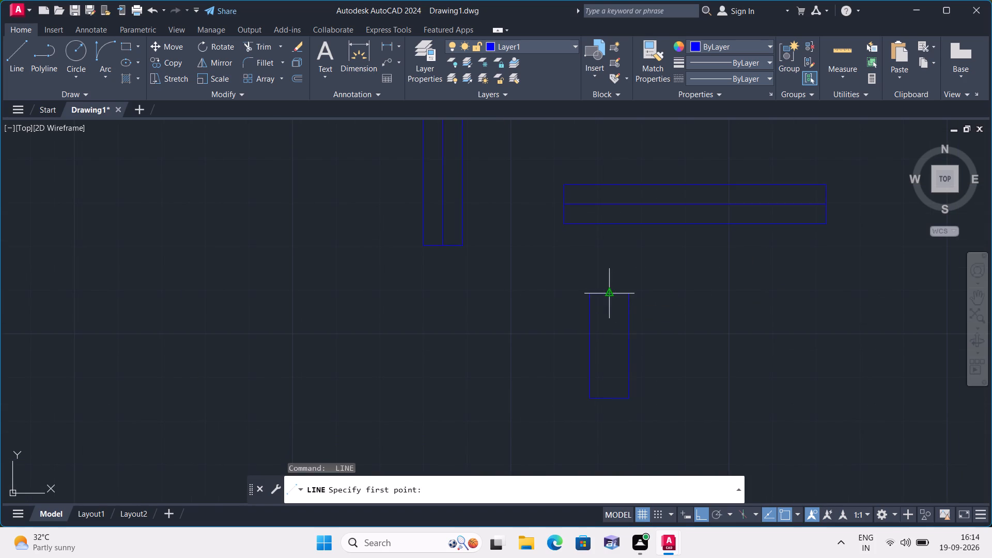
drag(612, 294, 612, 302)
click(610, 399)
key(space)
Draw a horizontal window rectangle, 2' long and 9" wide, below and to the right of the vertical 2' window.
scroll(609, 398, down, 1)
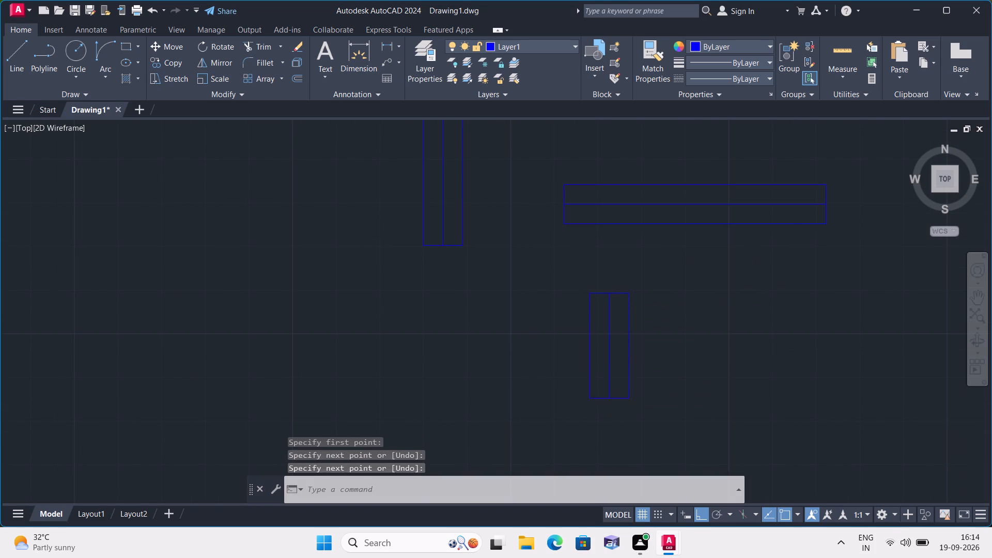
middle_drag(657, 418, 640, 352)
key(space)
click(661, 344)
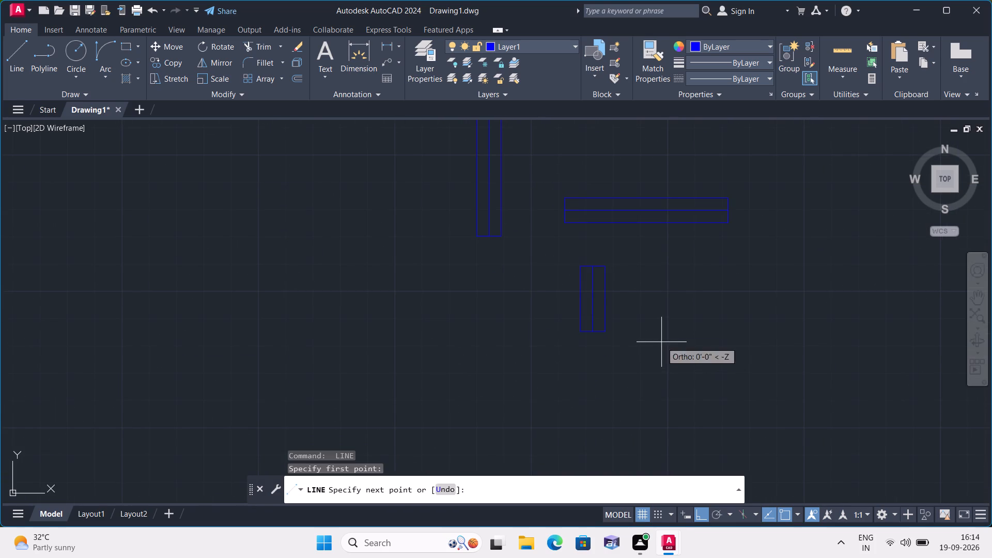
text(2')
key(space)
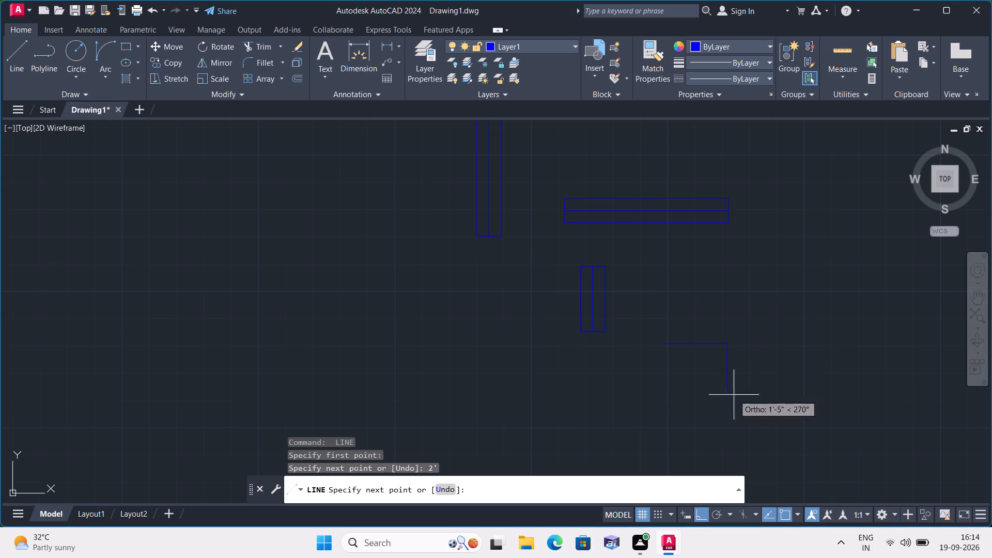
key(9)
text(")
key(space)
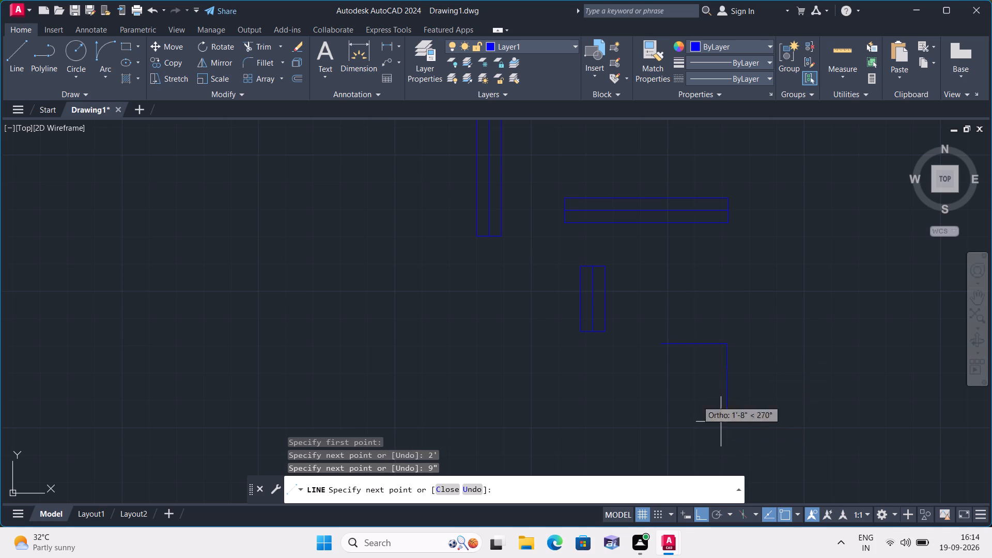
text(2')
key(space)
scroll(636, 354, up, 1)
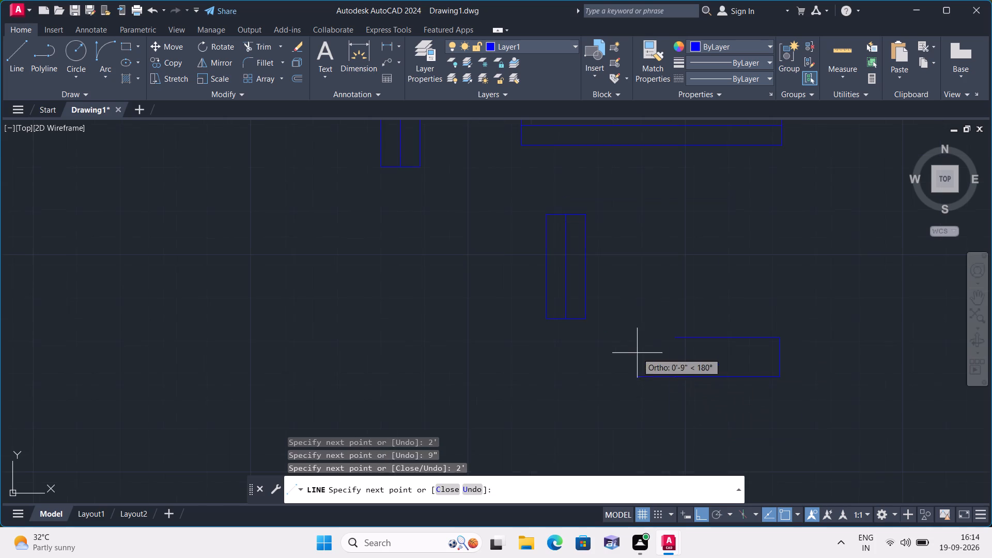
click(674, 334)
key(space)
Draw a lengthwise centre line in the horizontal 2' window between the midpoints of its short sides.
key(space)
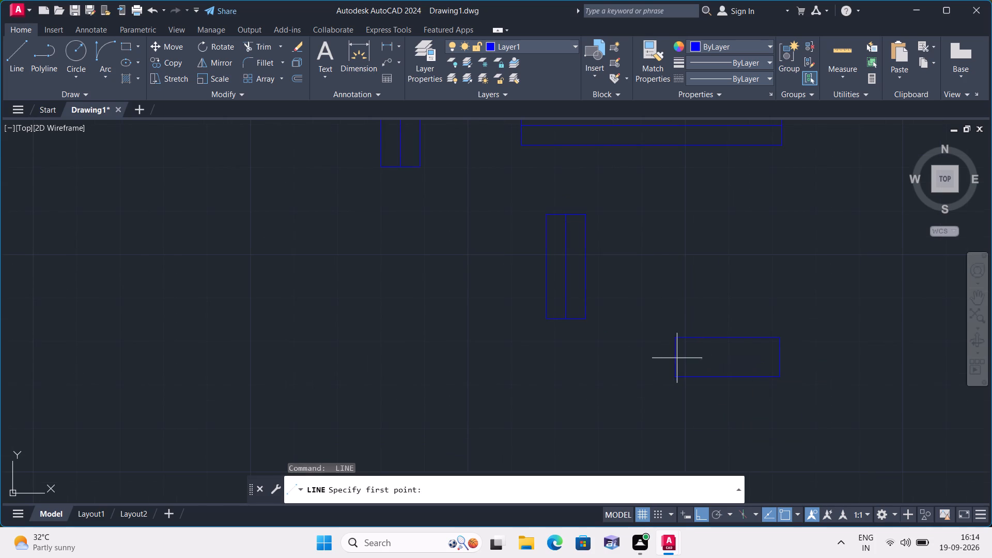
click(677, 357)
click(779, 357)
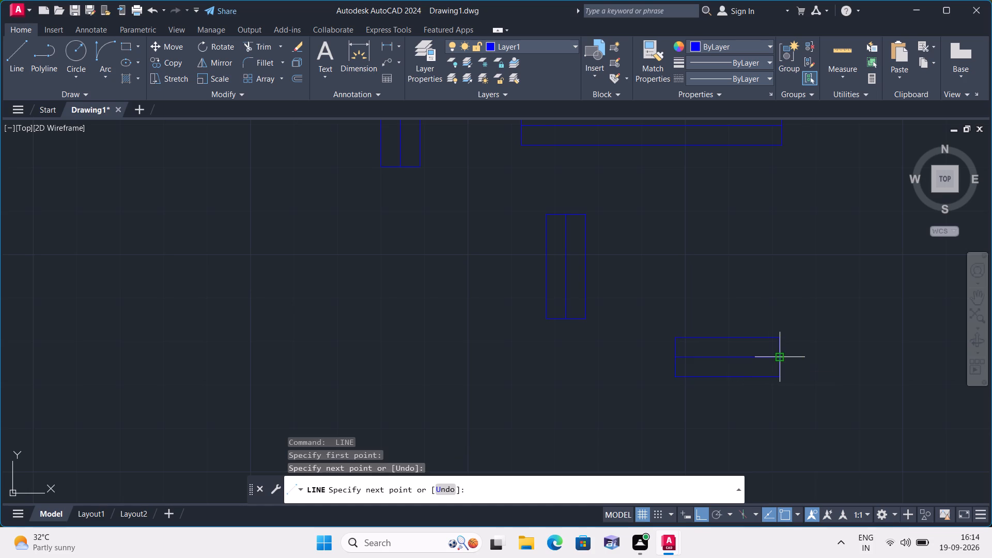
key(space)
Draw a 3' horizontal line between the floor plan and the window symbols as one long side of another window.
scroll(779, 357, down, 2)
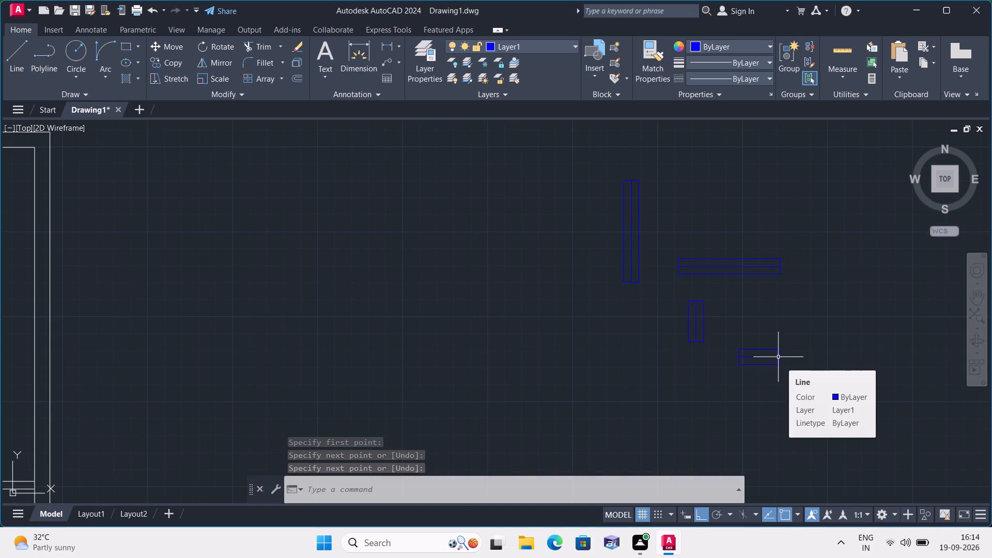
scroll(744, 376, down, 3)
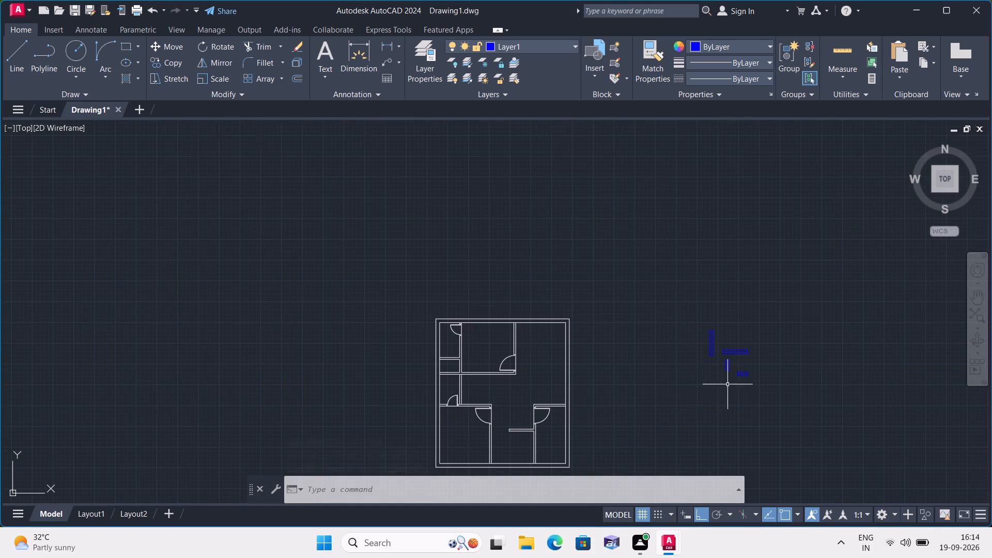
key(space)
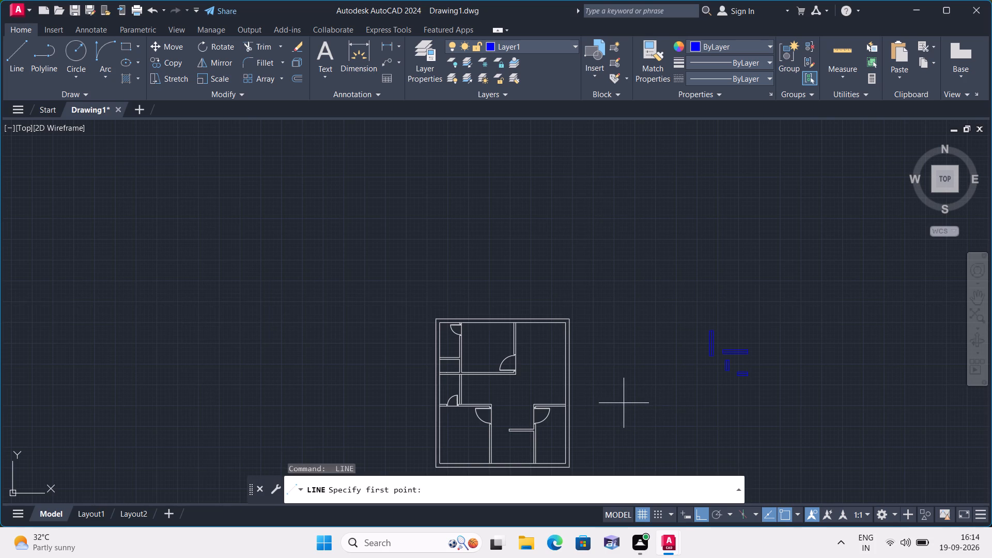
click(624, 402)
text(3')
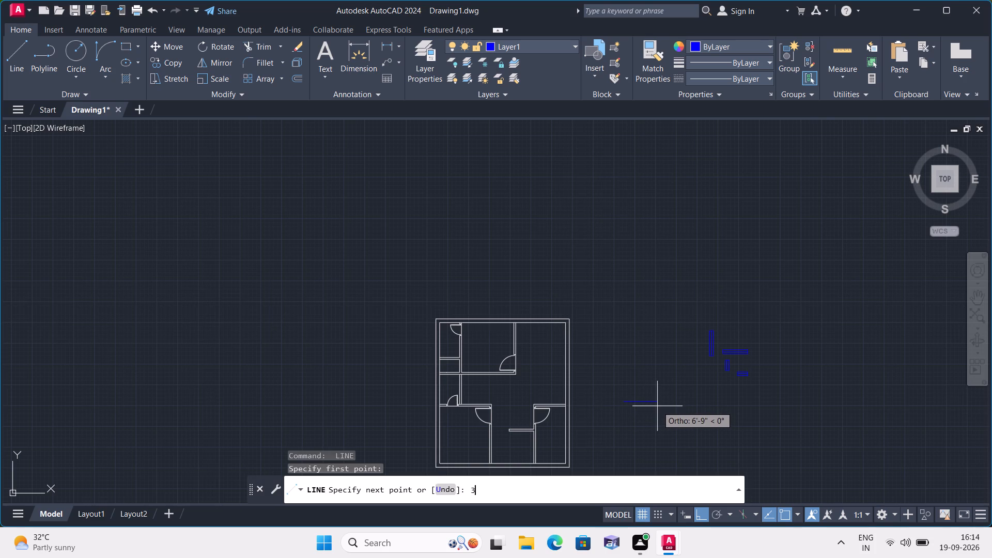
key(space)
text(9"')
key(space)
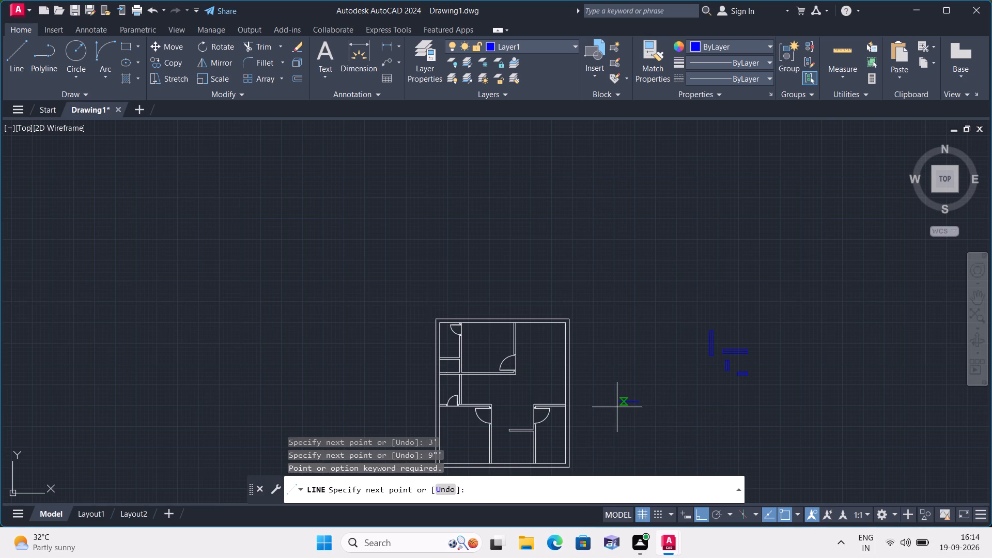
key(Escape)
scroll(646, 419, up, 8)
key(Escape)
Complete the 3' line into a closed window rectangle with 9" short sides and a 3' upper side.
scroll(708, 353, up, 1)
scroll(668, 392, up, 1)
middle_drag(659, 394, 674, 253)
scroll(662, 309, down, 1)
scroll(494, 377, up, 3)
middle_drag(478, 379, 478, 379)
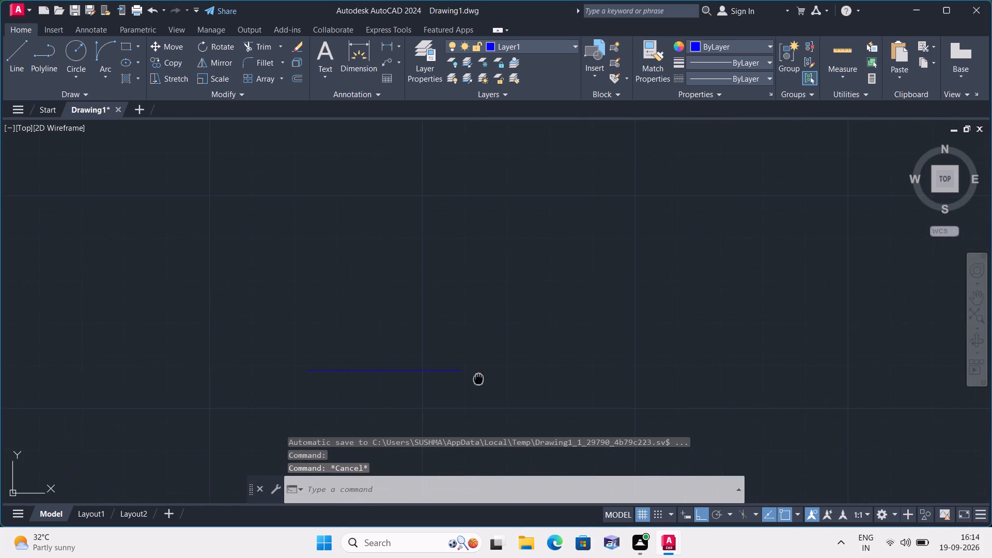
middle_drag(478, 379, 571, 332)
text(l)
key(space)
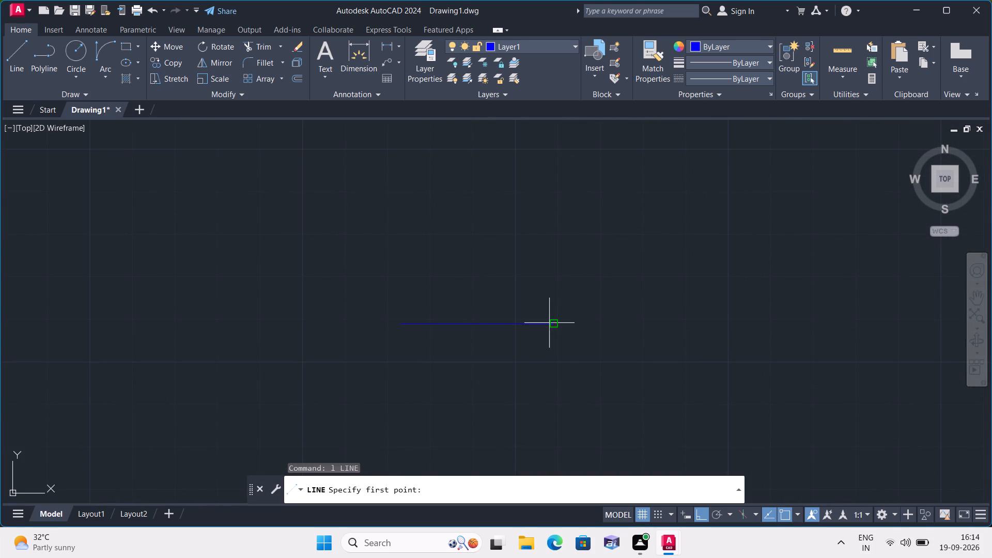
click(554, 323)
text(9")
key(space)
text(3')
key(space)
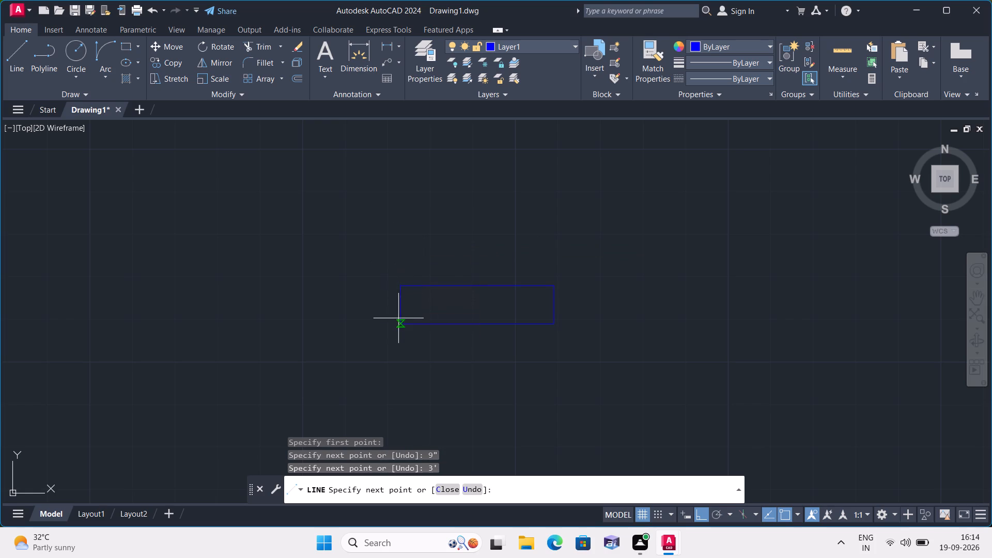
click(400, 321)
key(space)
Draw a lengthwise centre line in the horizontal 3' window between the midpoints of its short sides.
key(space)
click(404, 303)
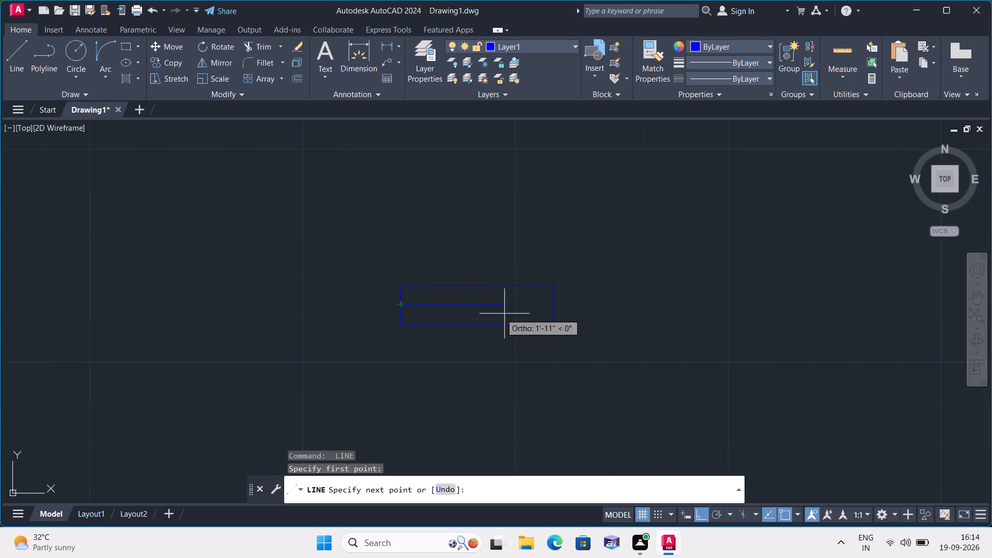
click(553, 306)
key(space)
Turn Ortho off and copy the horizontal 5' window by its lower edge's midpoint into the top exterior wall of the upper middle room.
scroll(553, 308, down, 2)
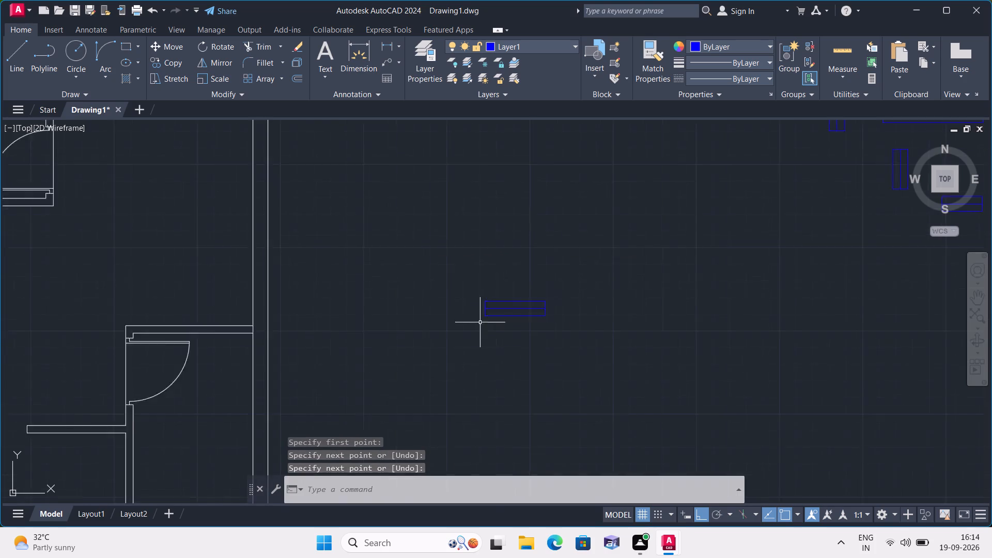
scroll(477, 323, down, 3)
middle_drag(456, 343, 480, 336)
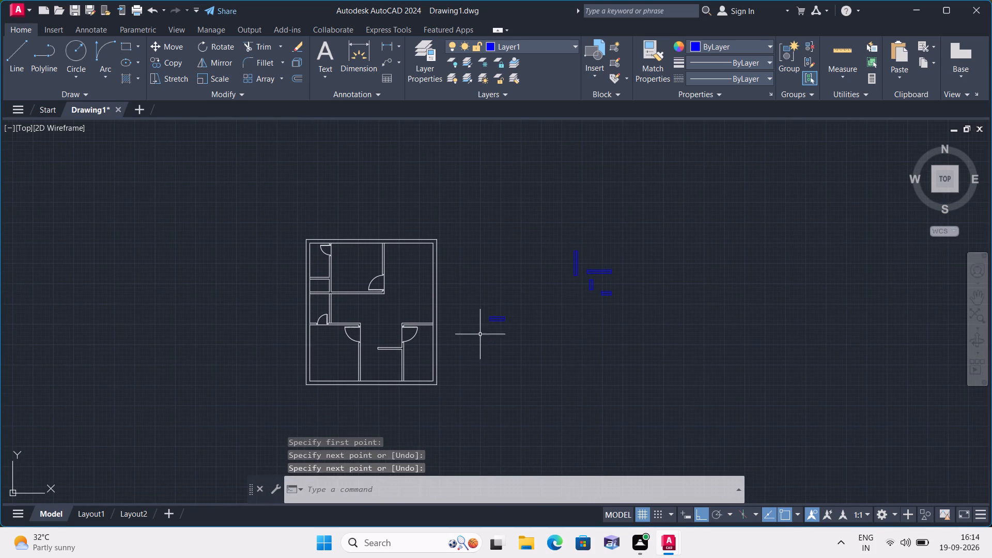
scroll(591, 275, up, 2)
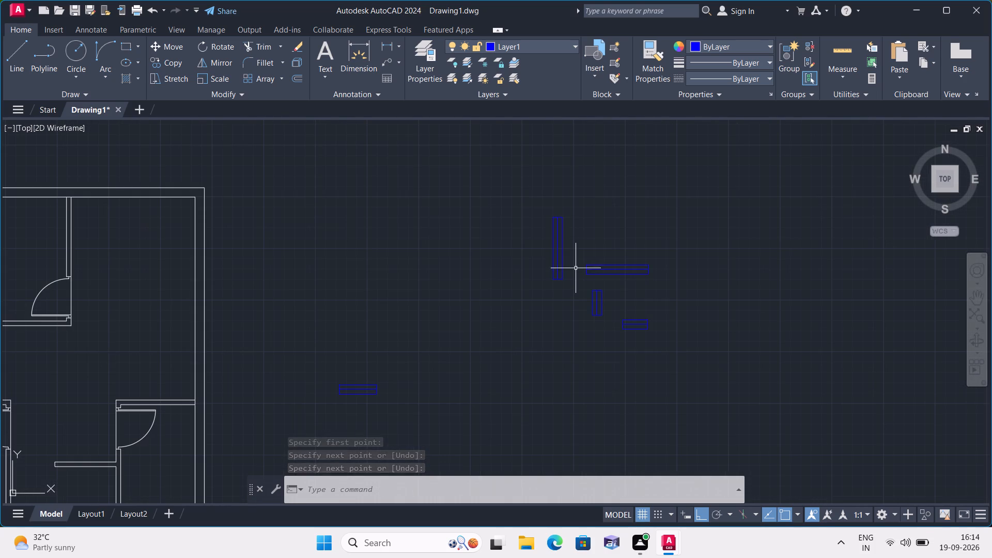
click(576, 257)
click(687, 284)
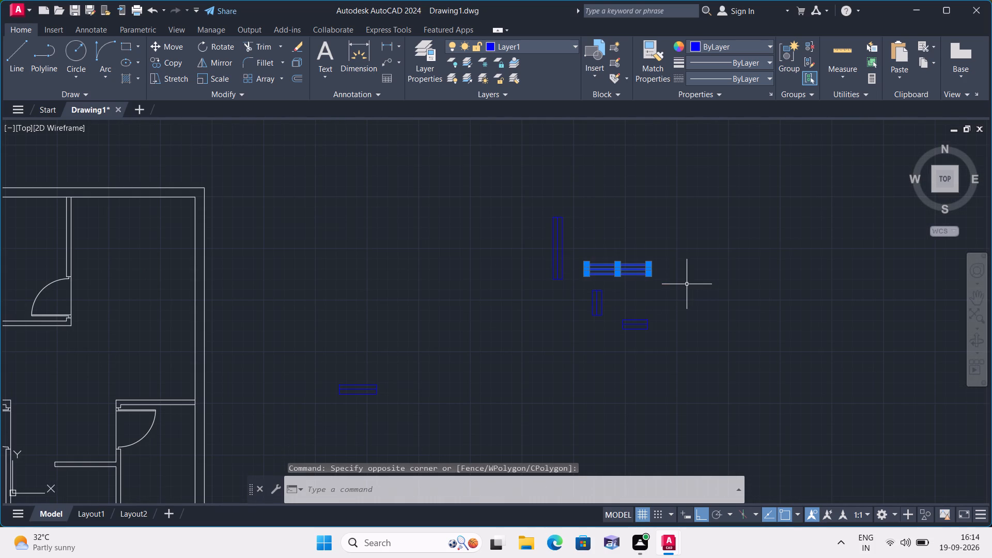
key(F8)
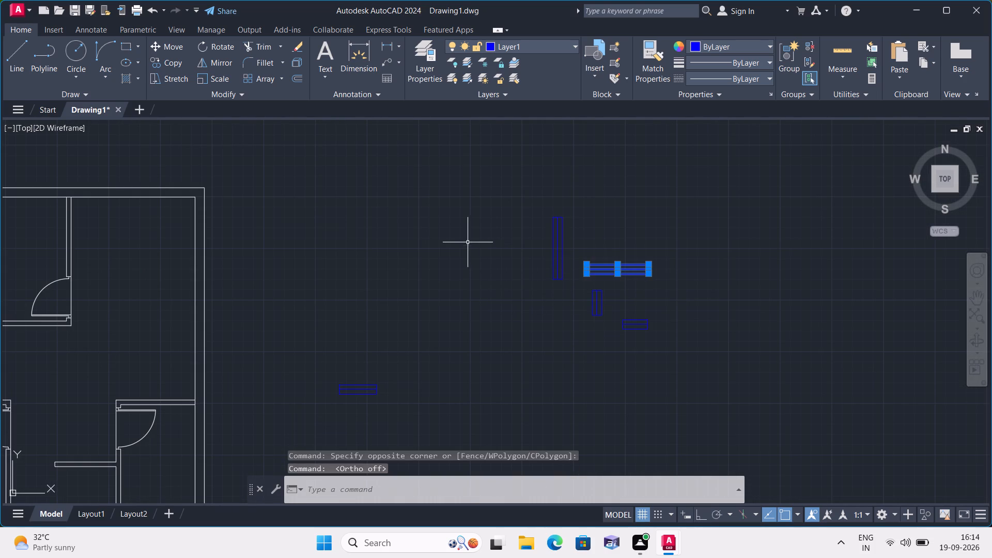
drag(175, 62, 182, 77)
click(168, 66)
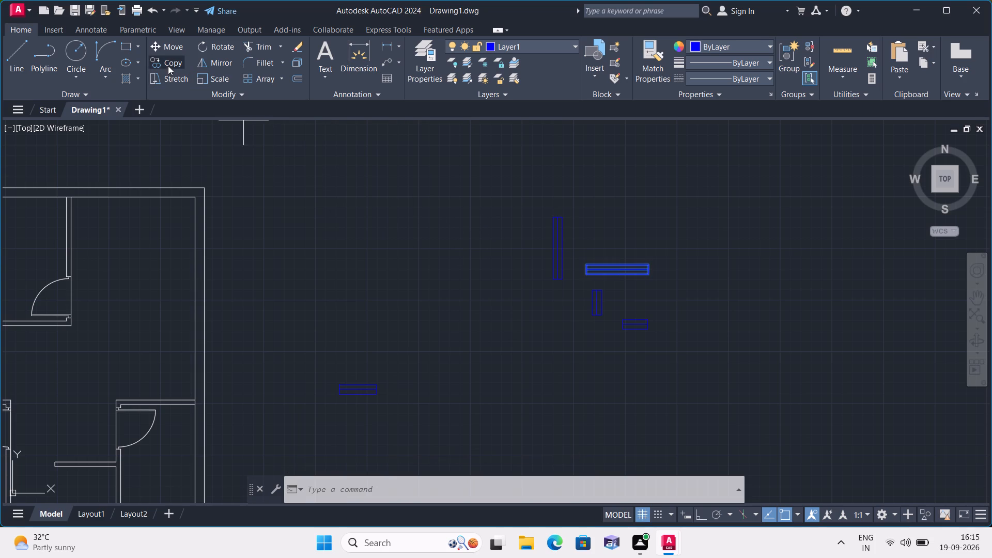
click(616, 274)
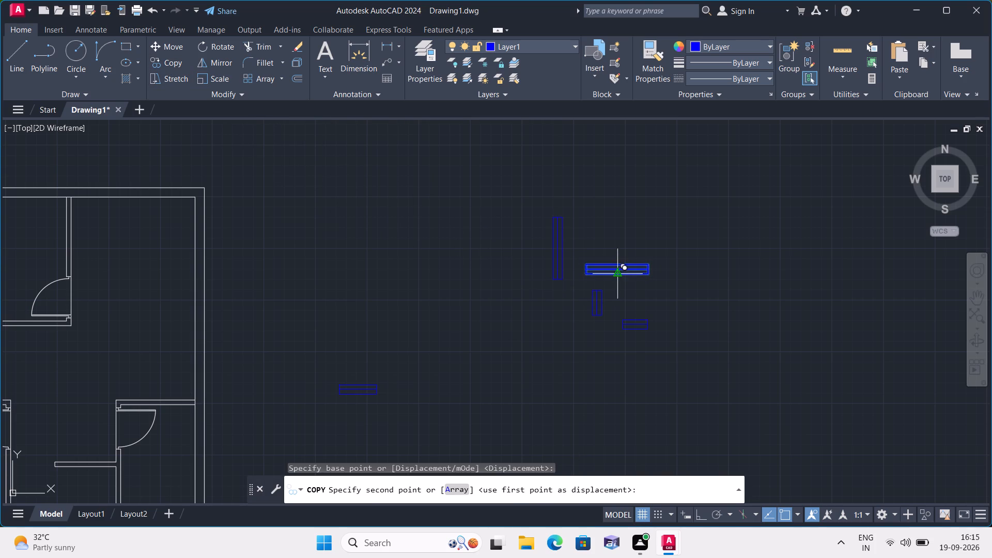
scroll(555, 305, down, 2)
middle_drag(466, 316, 737, 331)
scroll(572, 306, up, 4)
middle_drag(603, 262, 587, 340)
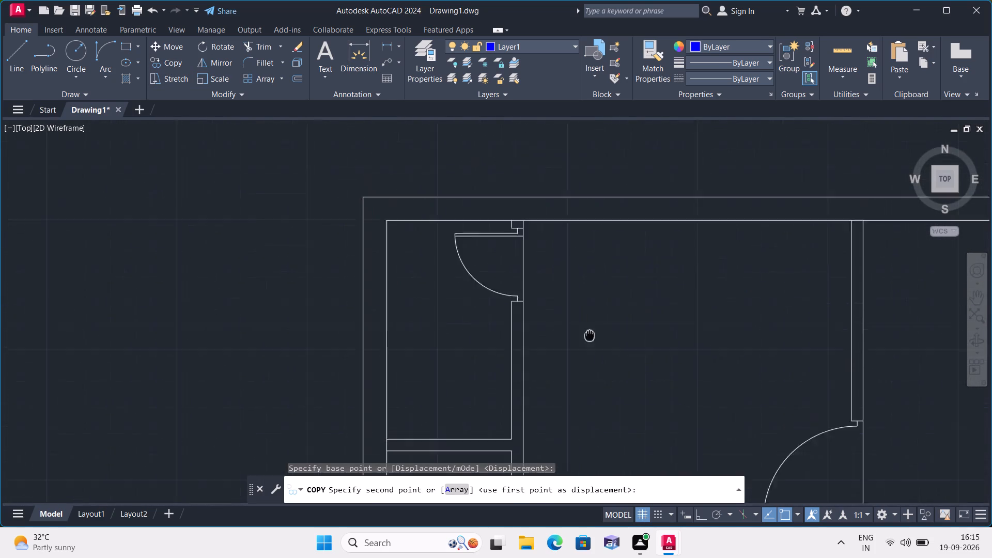
middle_drag(587, 340, 559, 450)
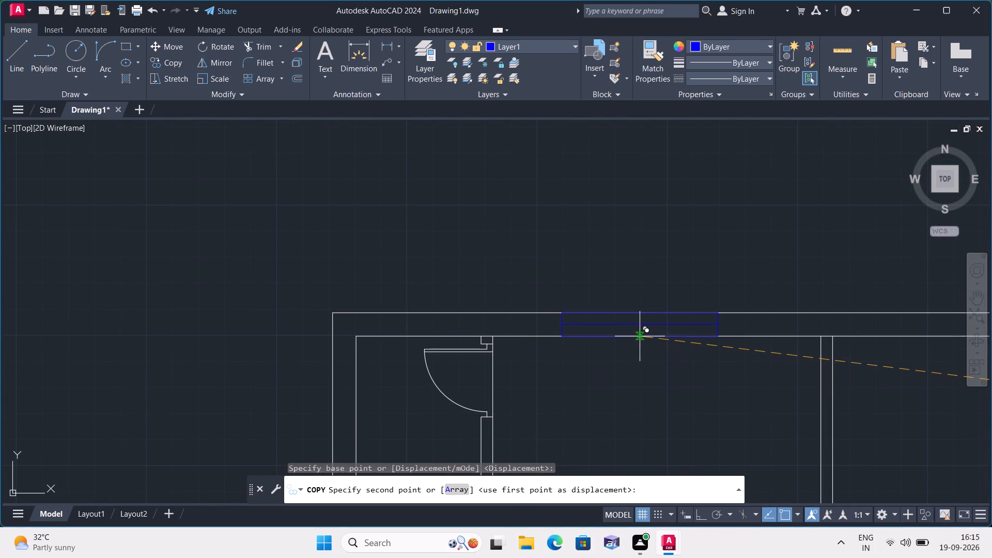
click(640, 336)
Place another copy of the 5' window in the top exterior wall of the upper-right room.
middle_drag(699, 366, 582, 369)
scroll(699, 366, down, 1)
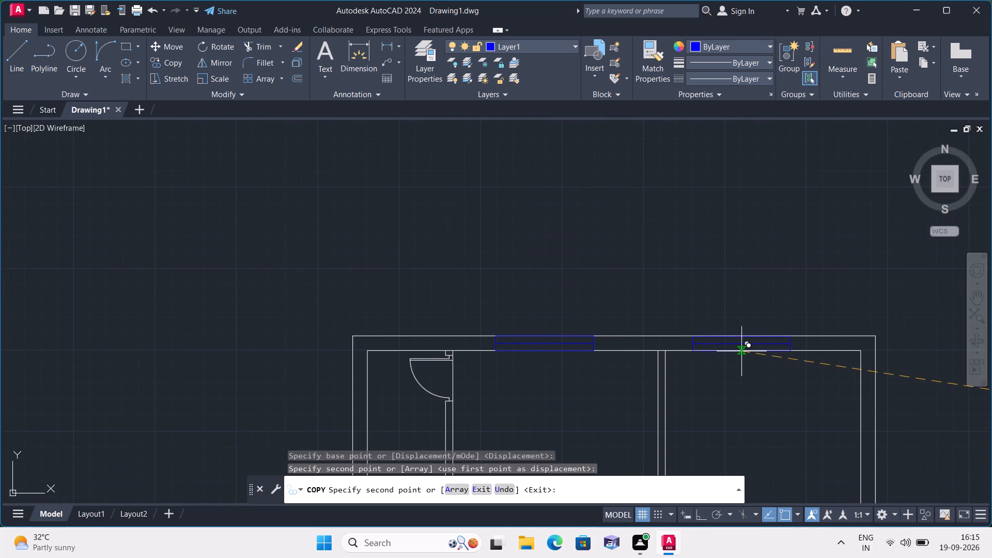
click(753, 350)
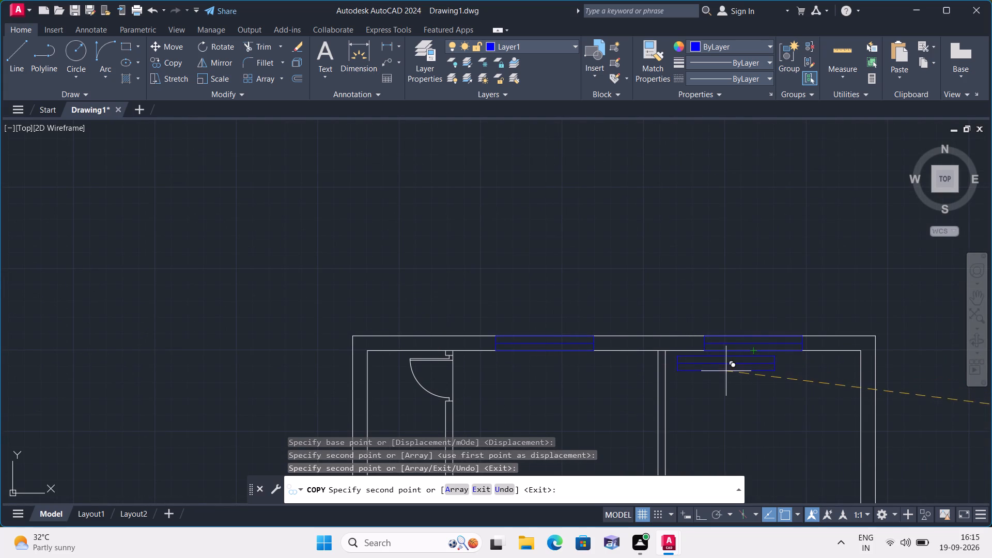
Place a third copy of the 5' window in the bottom exterior wall of the lower-left room and end the copying.
scroll(729, 383, down, 1)
middle_drag(732, 389, 721, 229)
scroll(713, 245, down, 1)
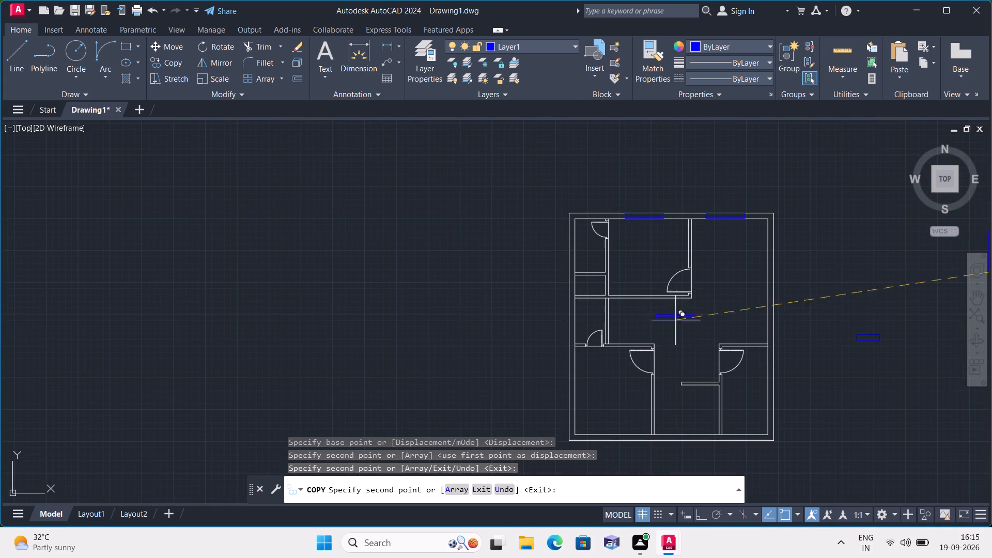
middle_drag(615, 401, 617, 395)
middle_drag(616, 396, 616, 268)
scroll(623, 304, up, 1)
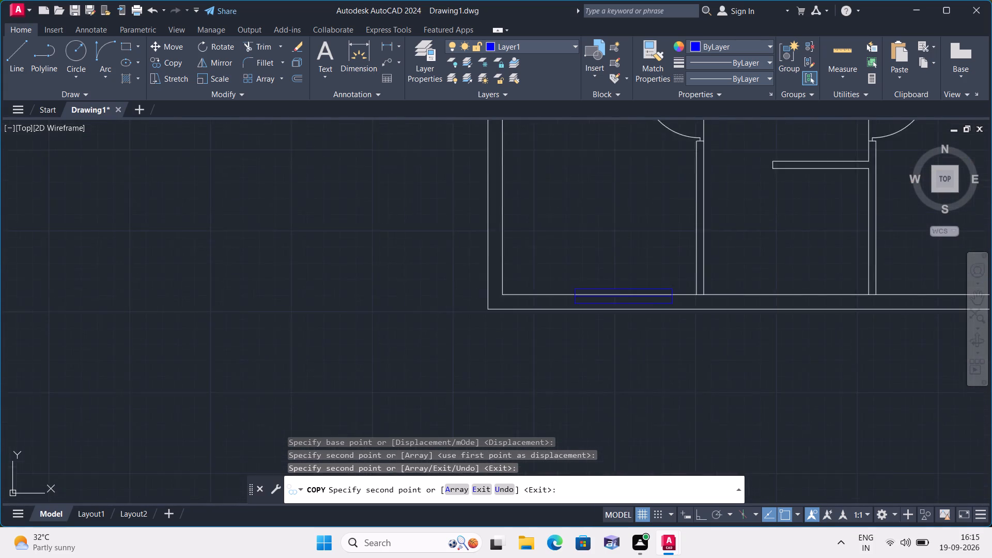
scroll(623, 304, up, 3)
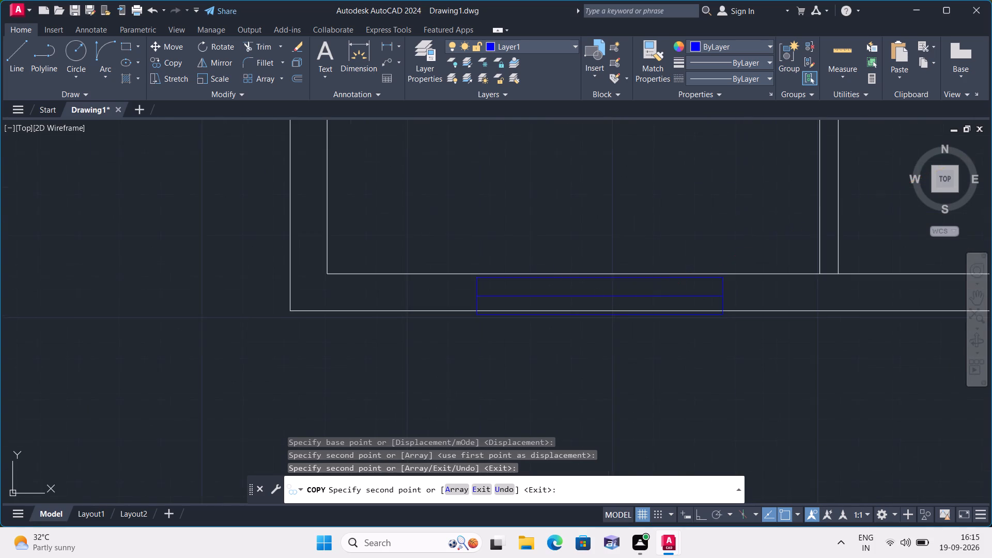
scroll(599, 315, up, 1)
click(588, 309)
scroll(581, 316, down, 2)
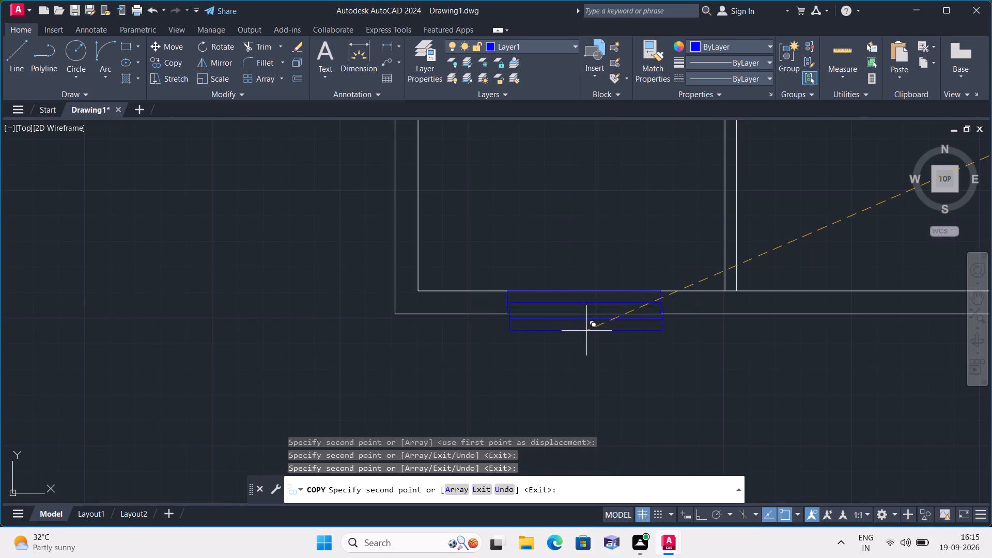
key(Escape)
Move the horizontal 3' window by its upper edge's midpoint into the bottom exterior wall of the lower middle room.
scroll(586, 330, down, 2)
scroll(606, 327, up, 4)
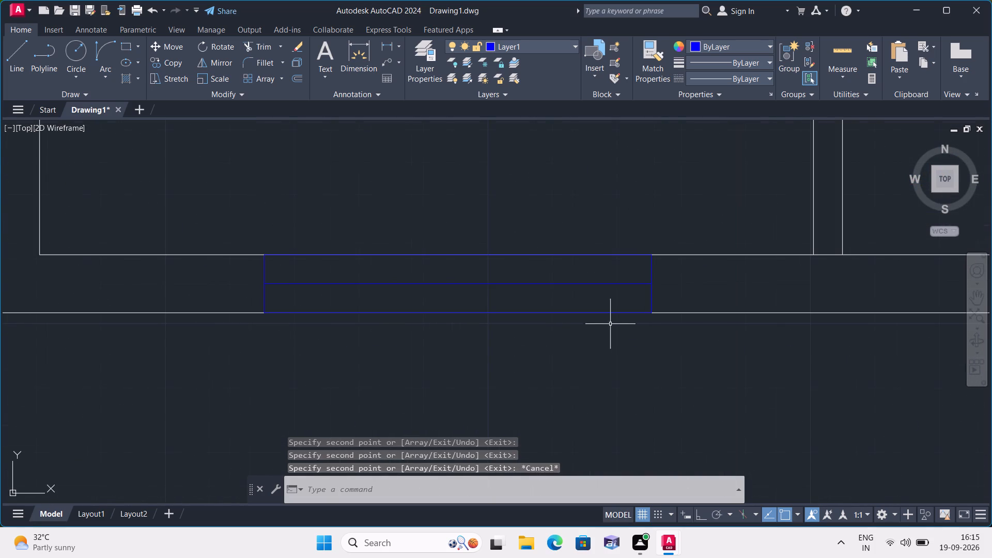
middle_drag(709, 362, 582, 378)
scroll(549, 375, down, 5)
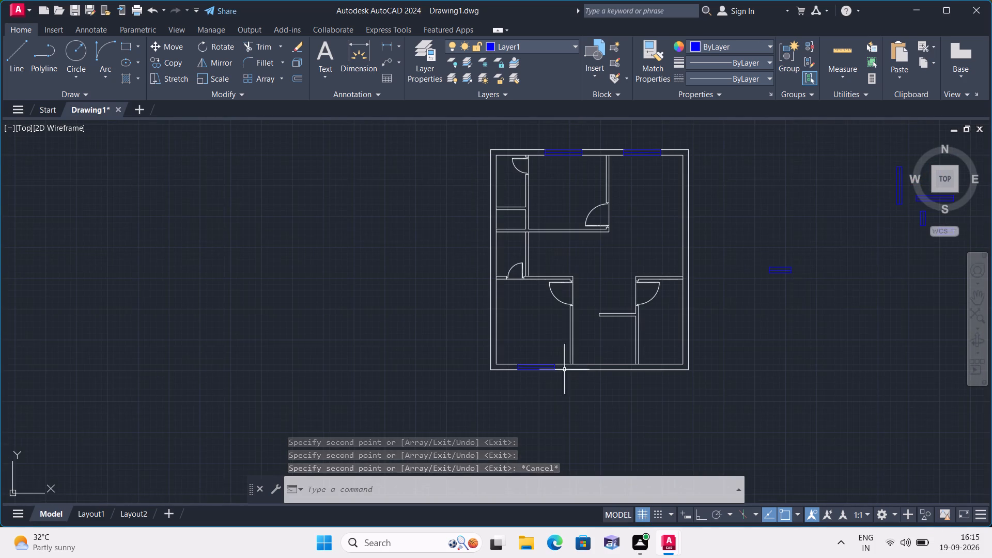
scroll(768, 255, up, 1)
click(752, 251)
click(826, 301)
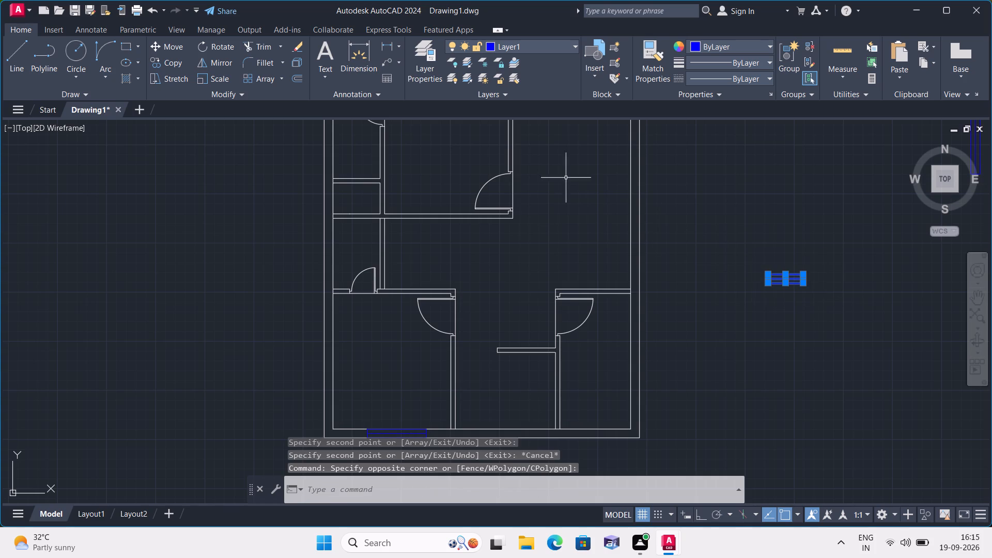
click(172, 45)
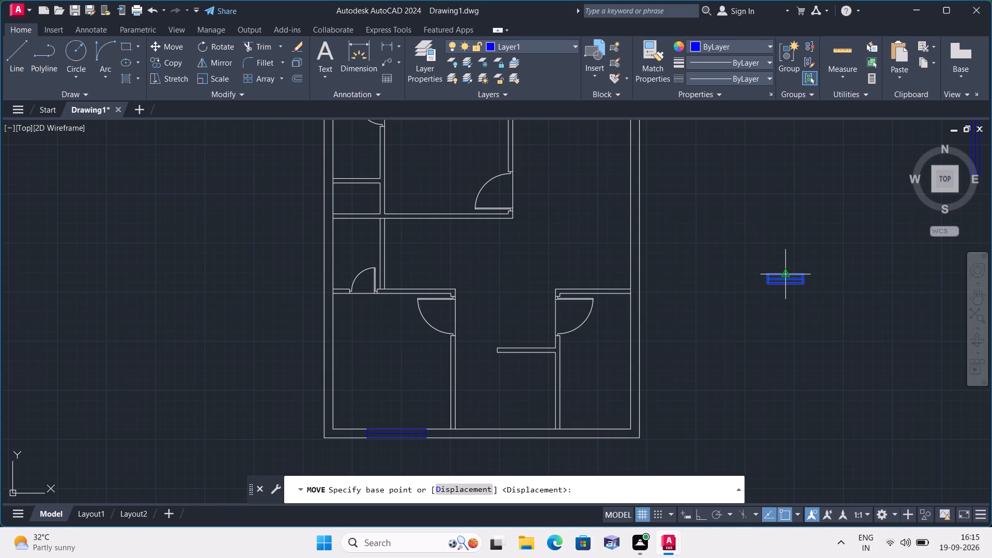
click(786, 272)
middle_drag(634, 368, 699, 266)
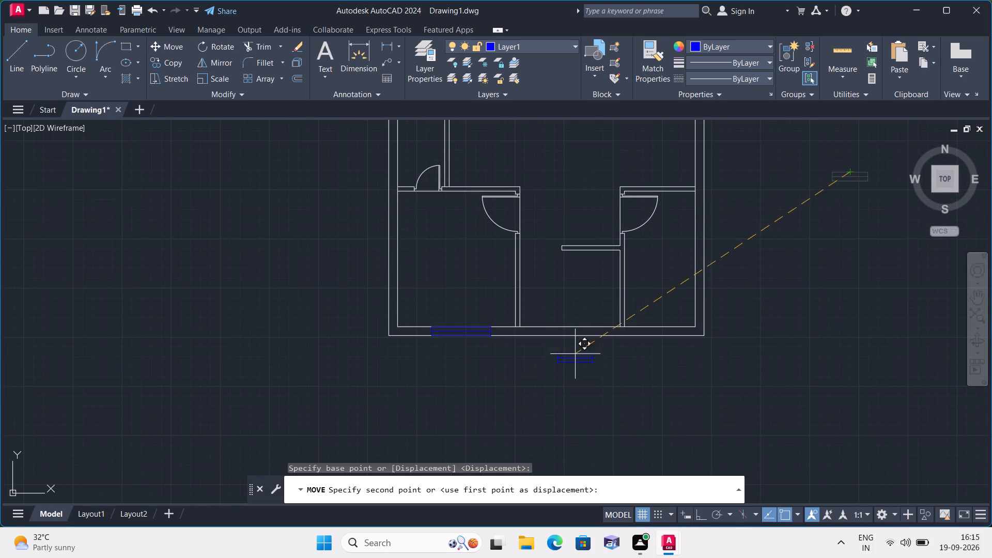
scroll(557, 344, up, 2)
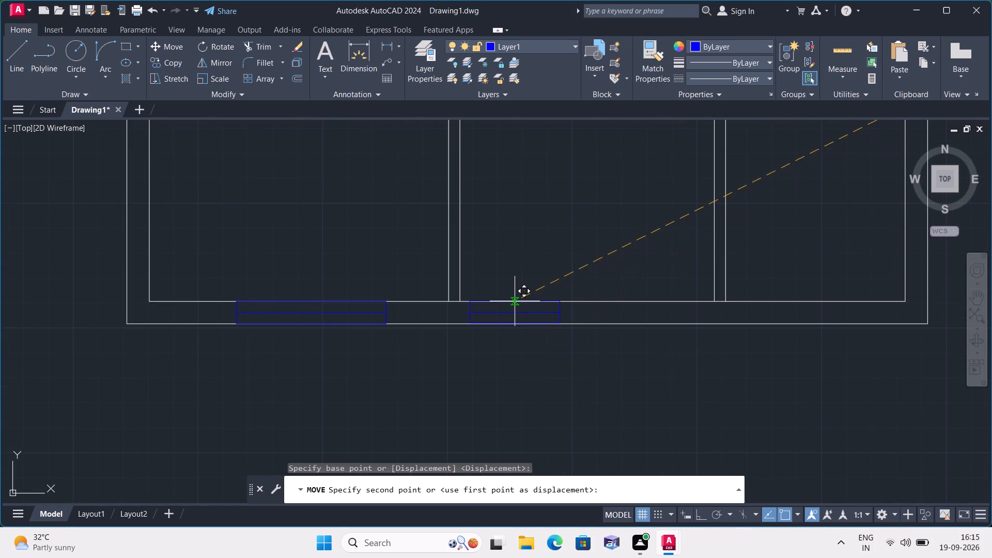
click(510, 302)
Move the shortest horizontal window by its upper edge's midpoint into the bottom exterior wall, just left of the lower-right room's partition.
scroll(592, 317, down, 2)
middle_drag(660, 356, 420, 346)
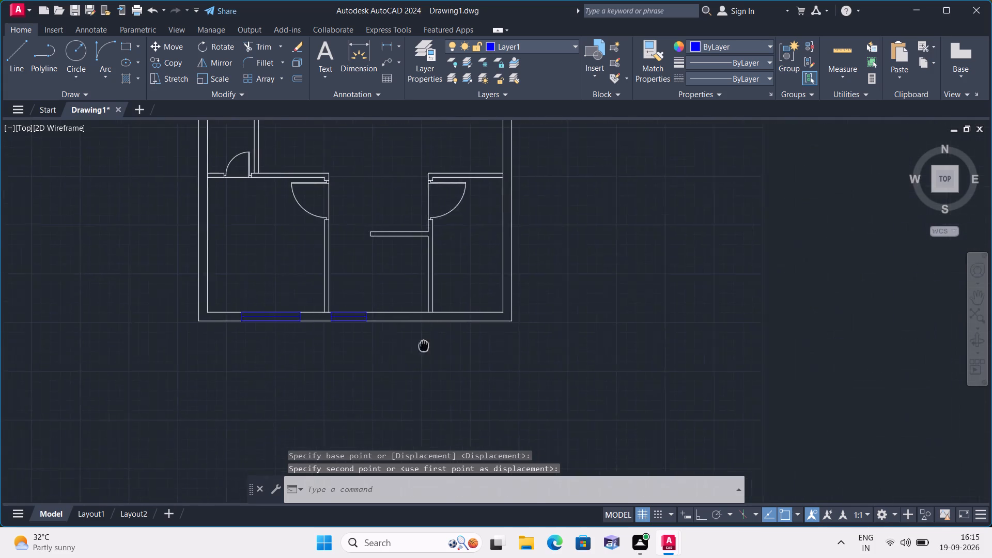
scroll(415, 345, down, 1)
middle_drag(656, 247, 670, 322)
scroll(731, 269, up, 2)
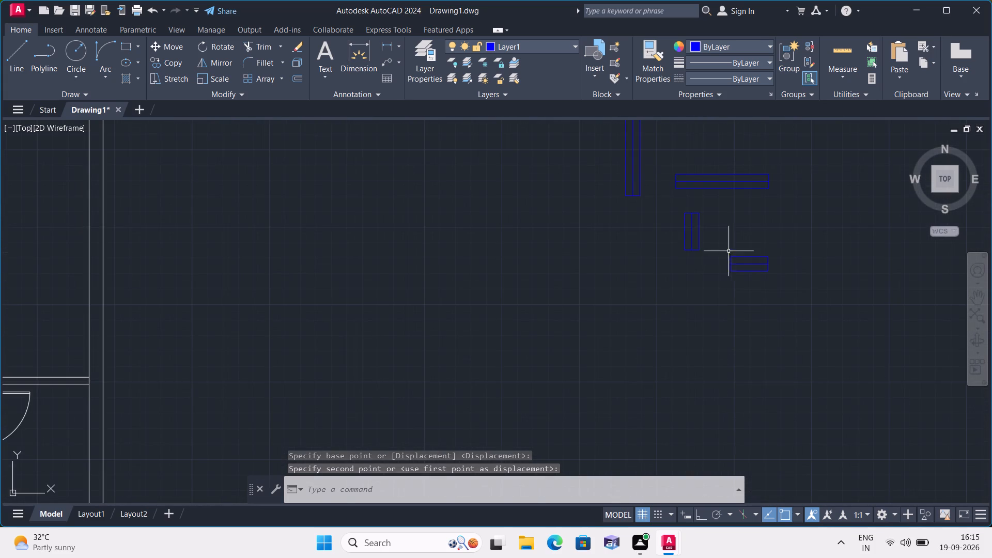
click(721, 246)
click(795, 293)
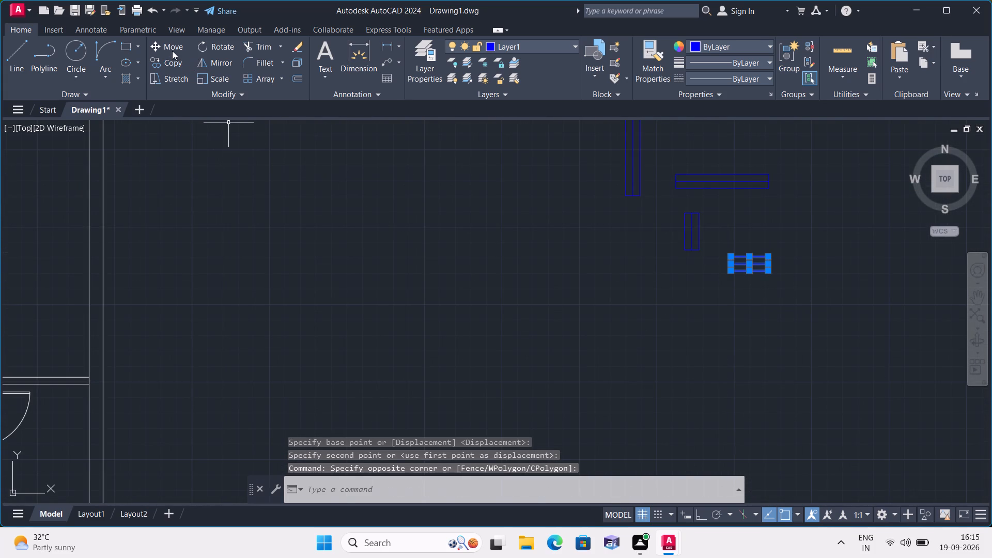
click(172, 49)
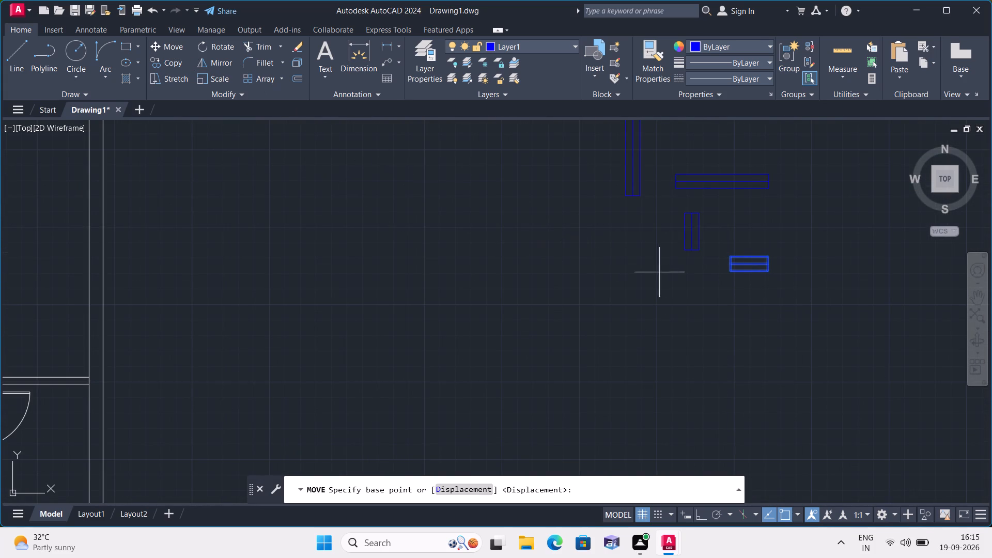
click(753, 256)
scroll(537, 343, down, 1)
middle_drag(524, 353, 641, 272)
scroll(525, 351, down, 1)
scroll(336, 389, up, 3)
scroll(592, 326, up, 2)
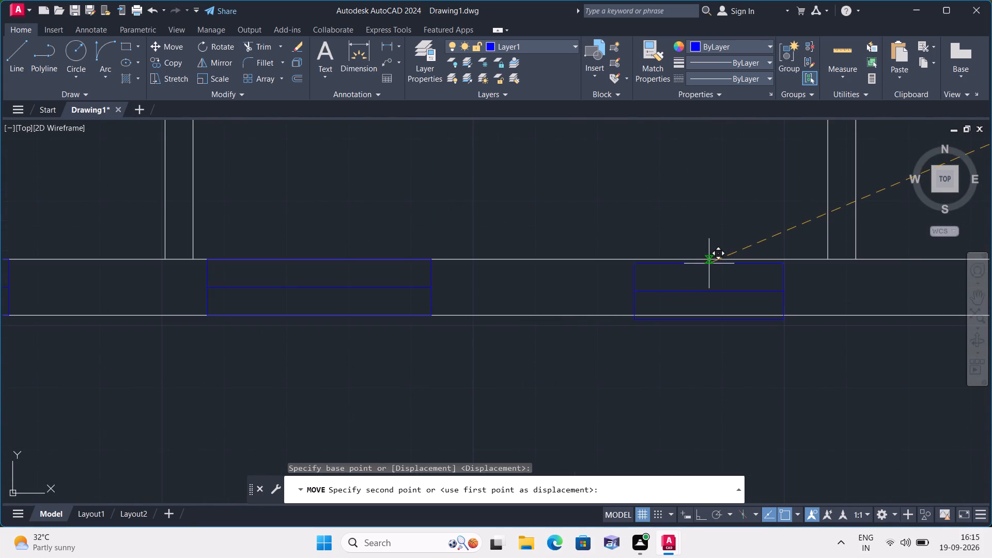
click(747, 259)
Copy the vertical 5' window by its left edge's midpoint into the right exterior wall near the plan's upper-right corner.
scroll(711, 269, down, 4)
middle_drag(767, 356, 730, 402)
scroll(735, 402, down, 1)
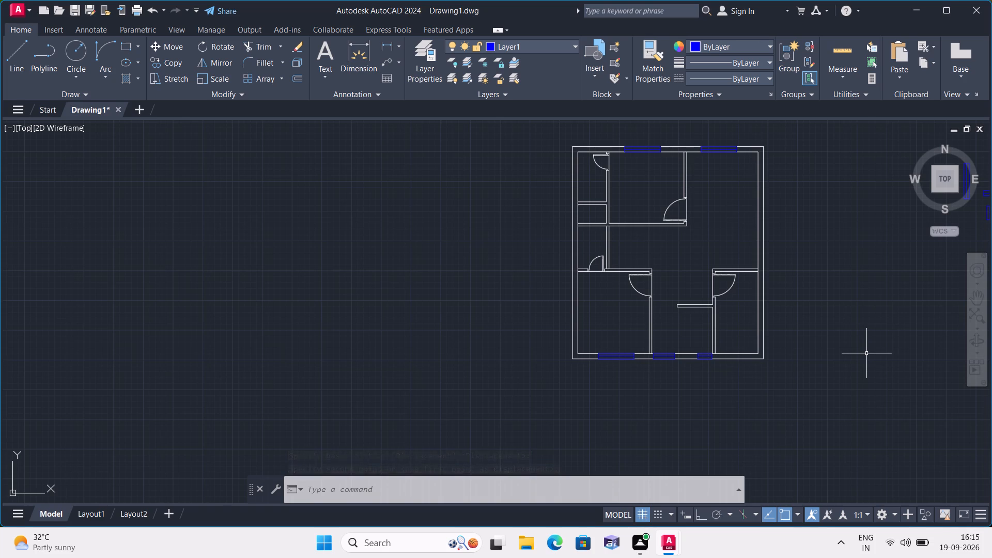
scroll(817, 338, down, 1)
middle_drag(822, 349, 675, 384)
scroll(670, 393, down, 1)
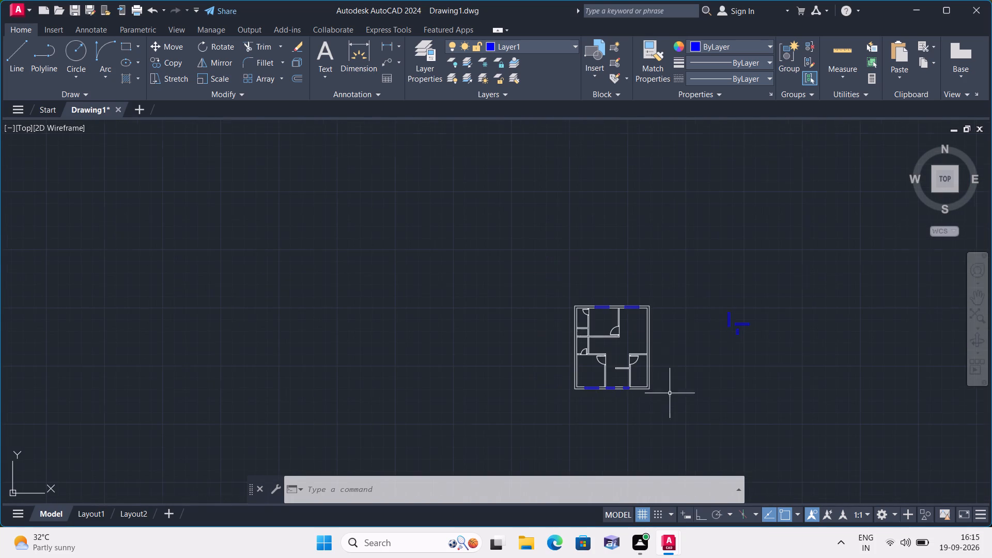
scroll(730, 301, up, 2)
scroll(725, 376, up, 1)
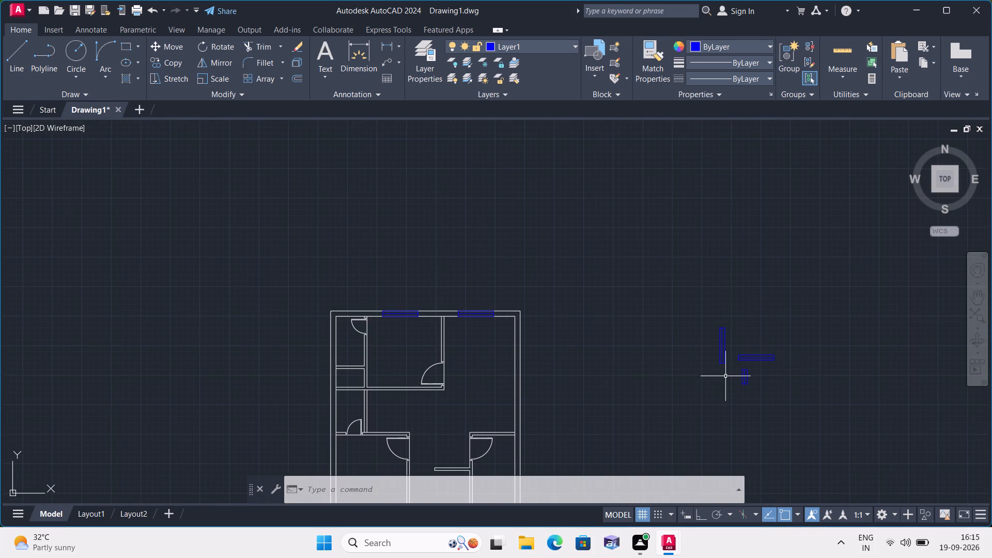
middle_drag(717, 383, 746, 352)
click(742, 243)
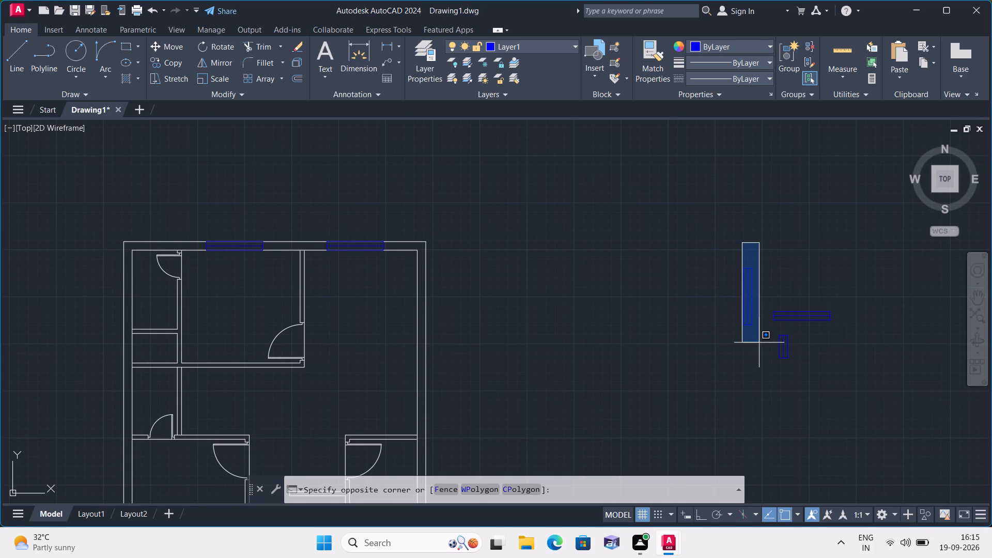
click(760, 343)
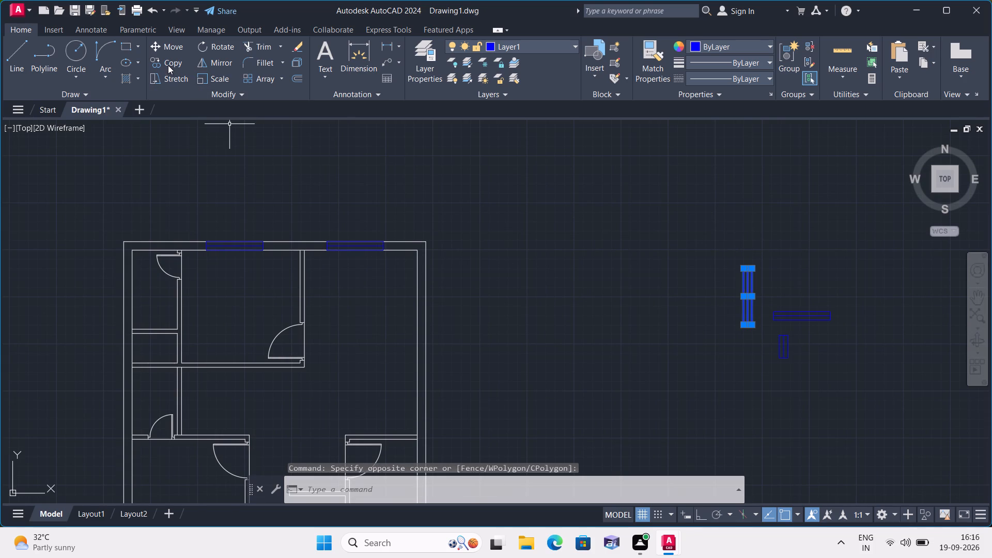
drag(168, 65, 179, 71)
click(171, 65)
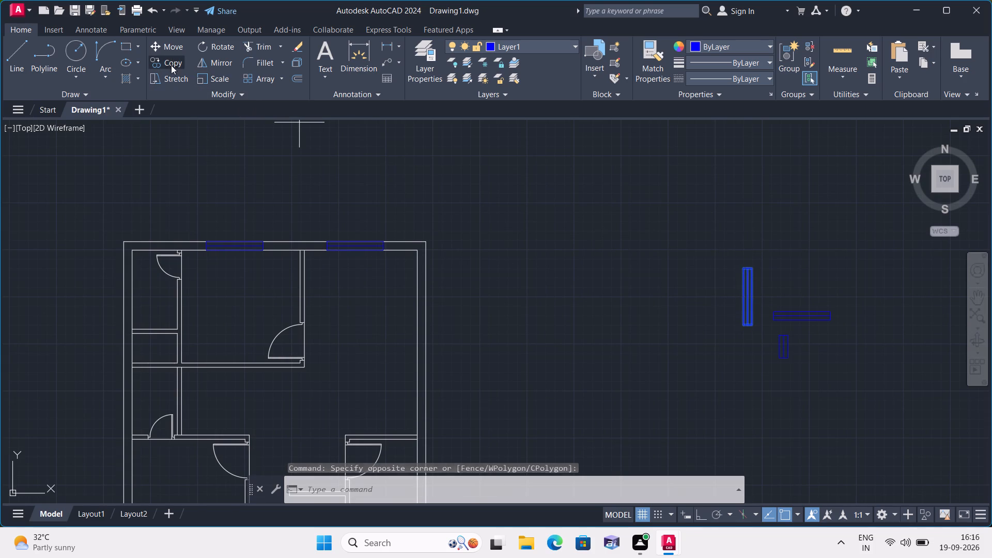
click(745, 295)
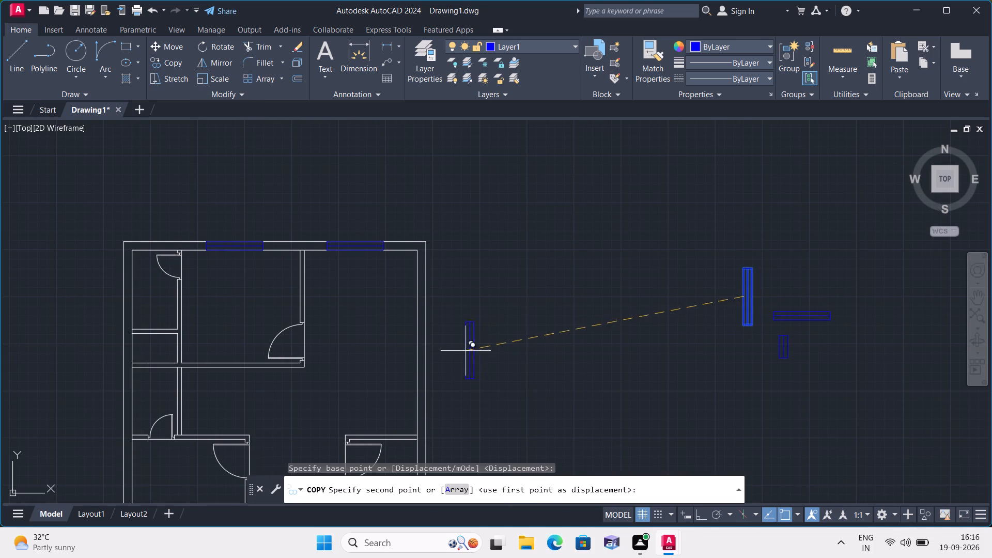
middle_drag(452, 341, 548, 254)
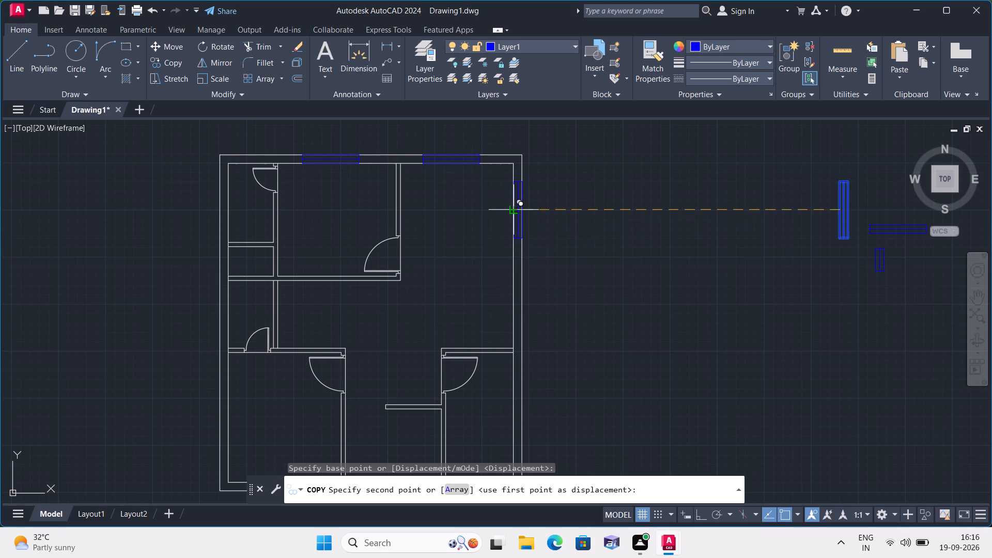
click(513, 211)
Place a second copy of the vertical 5' window in the right exterior wall, just above the lower-right room, and end the copying.
middle_drag(577, 266, 572, 172)
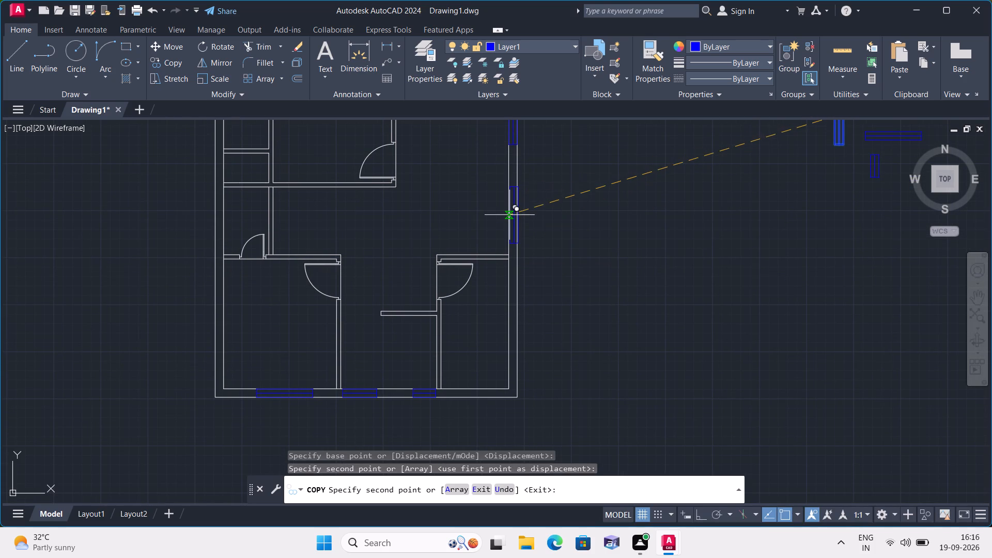
middle_drag(509, 215, 589, 284)
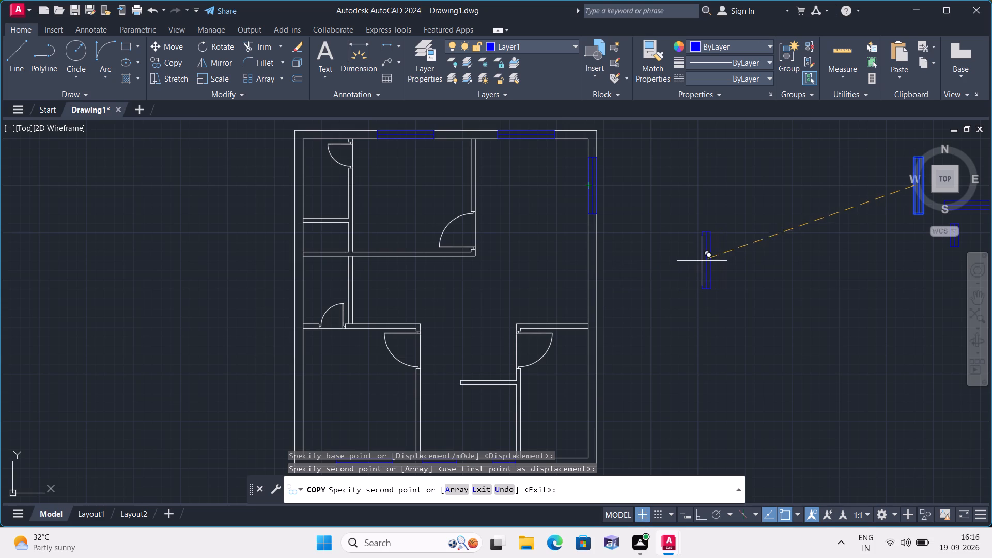
click(588, 287)
key(Escape)
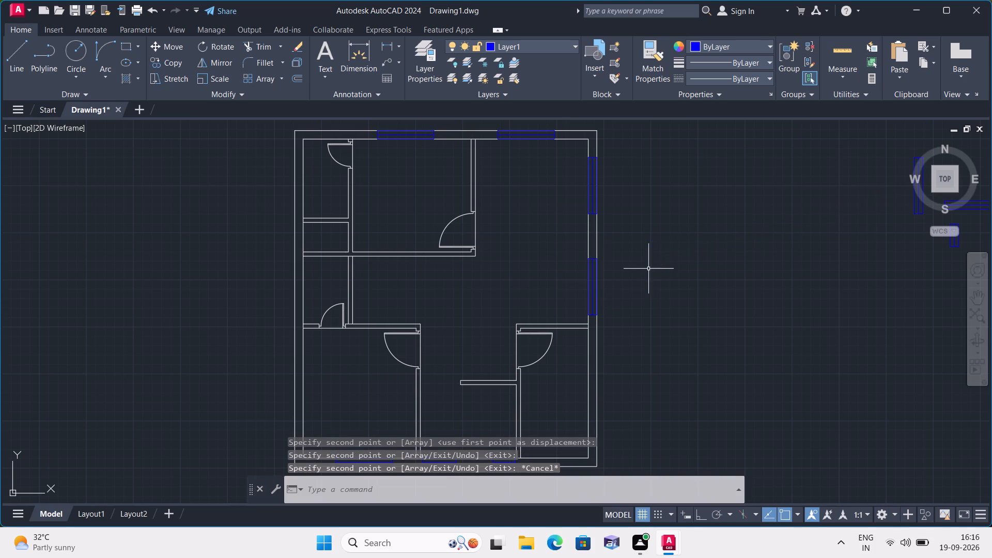
Copy the short vertical window by its right edge's midpoint into the left exterior wall of the upper-left room.
scroll(648, 273, down, 1)
middle_drag(725, 313, 664, 298)
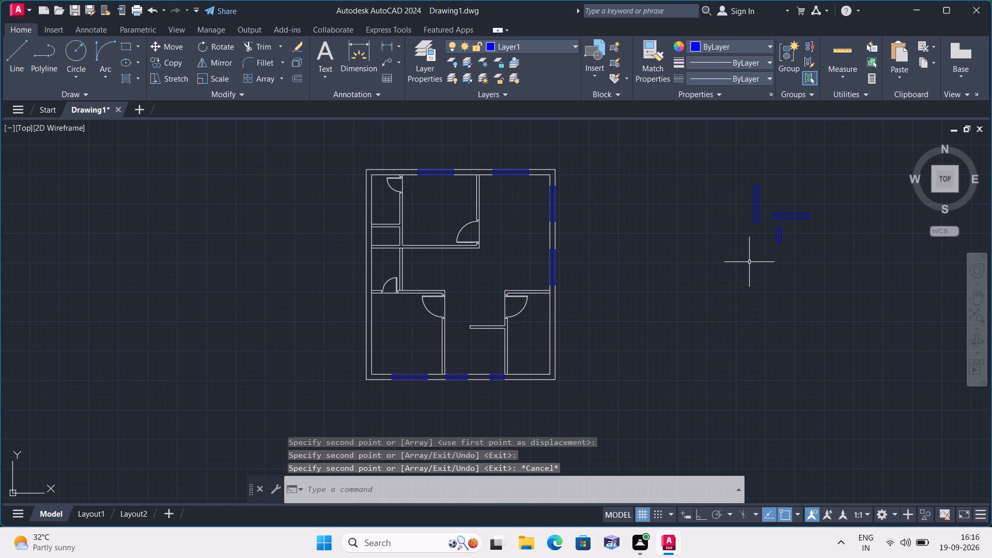
click(764, 224)
click(812, 258)
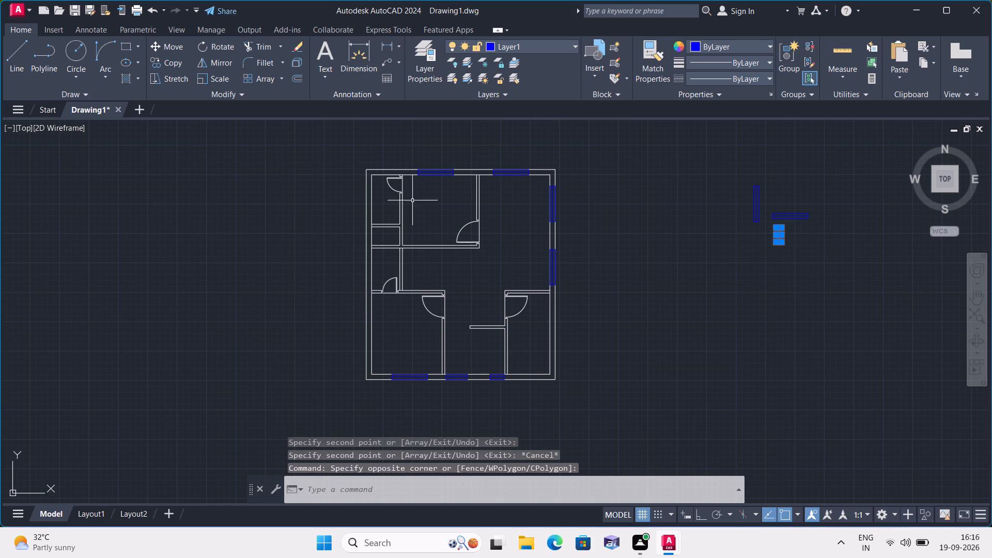
click(161, 60)
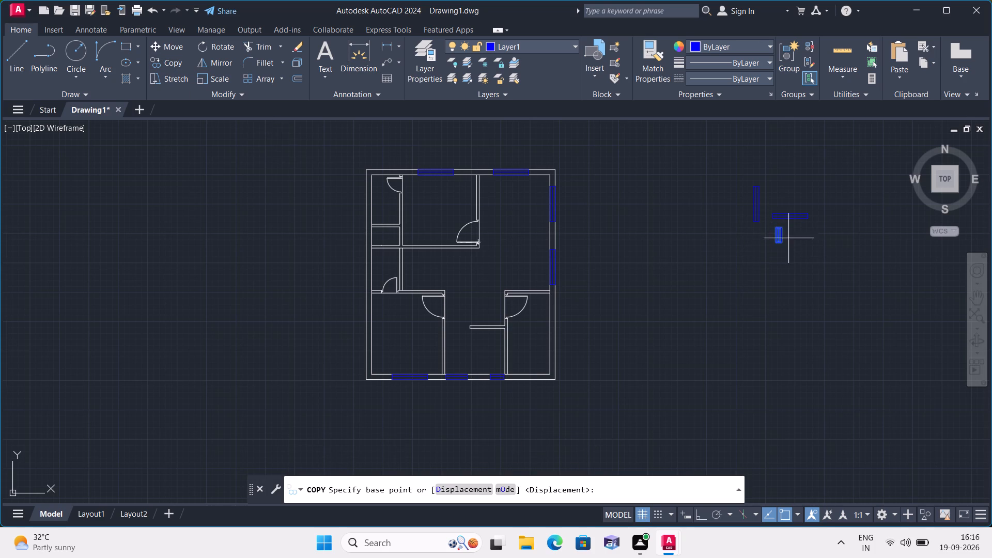
scroll(789, 237, up, 2)
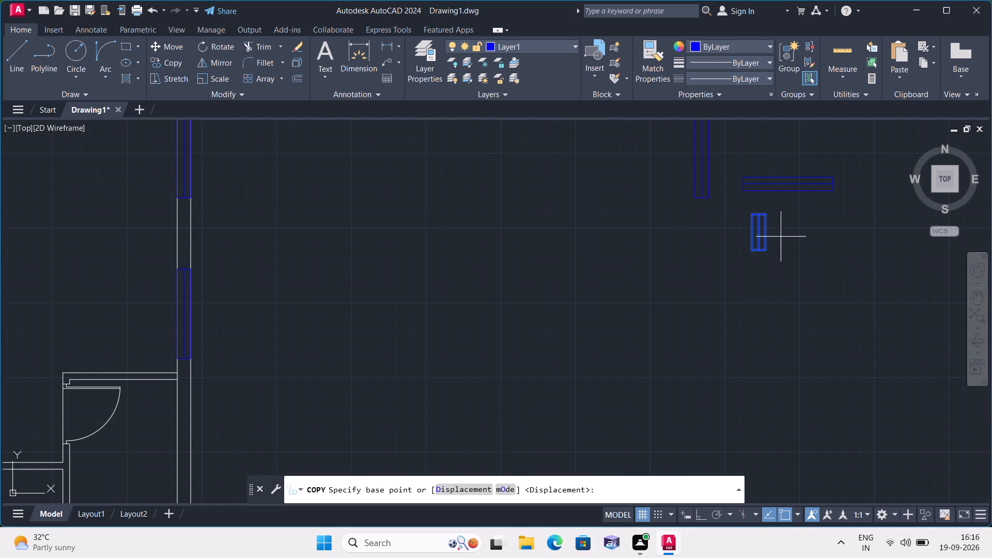
click(768, 229)
scroll(526, 289, down, 3)
middle_drag(550, 300, 826, 302)
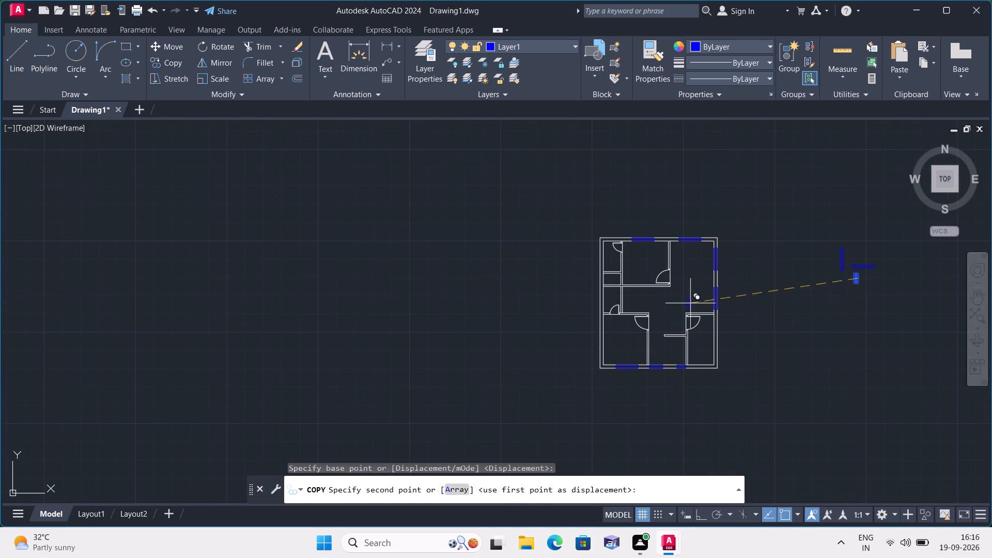
scroll(606, 267, up, 3)
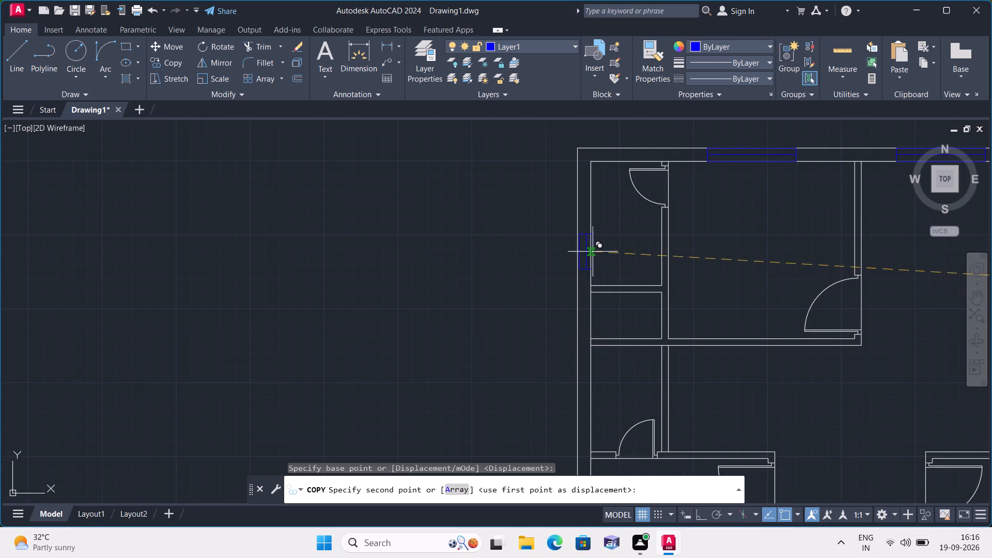
click(590, 234)
Place another copy of the short vertical window in the left exterior wall of the small room above the lower-left room and end the copying.
scroll(611, 259, down, 1)
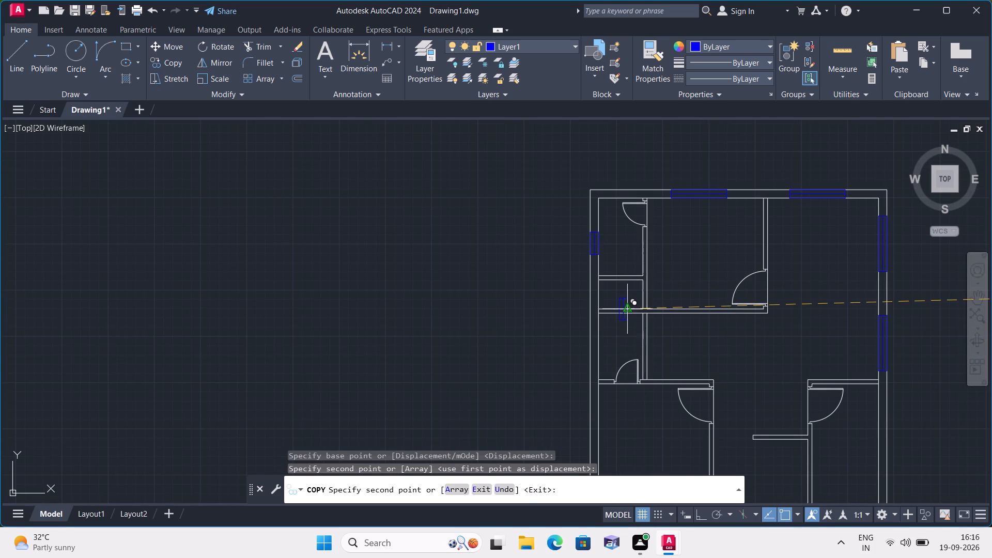
scroll(616, 325, up, 1)
middle_drag(616, 330, 590, 254)
scroll(565, 256, up, 1)
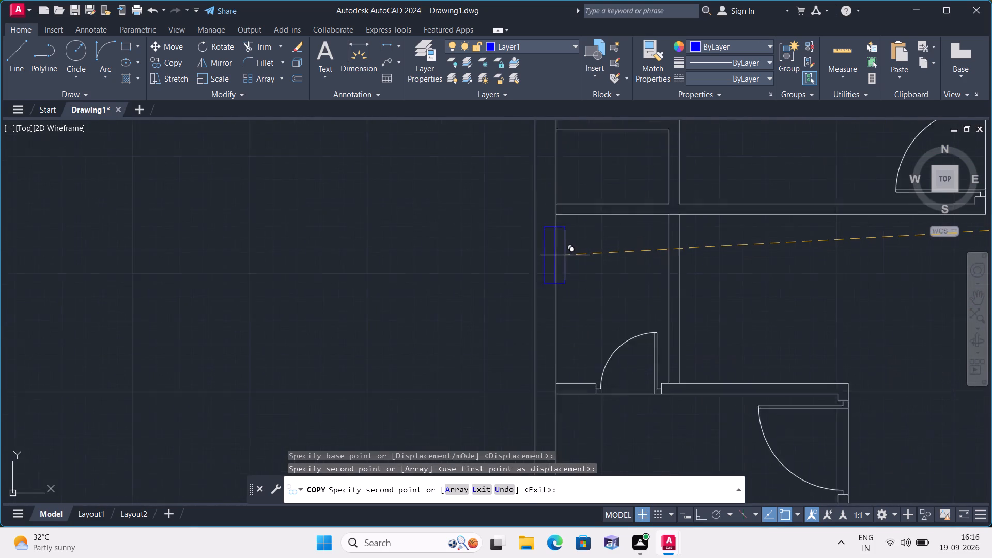
scroll(565, 255, up, 1)
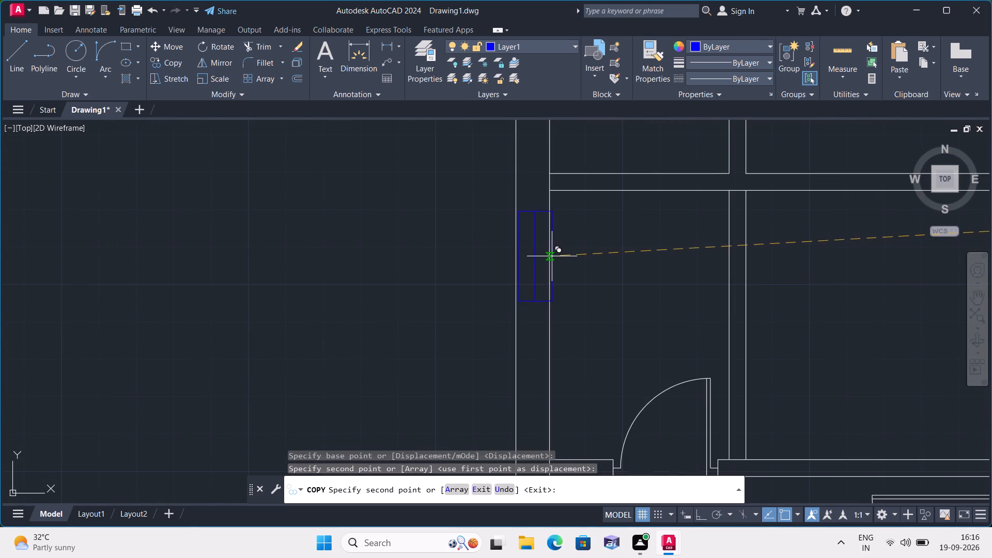
click(549, 256)
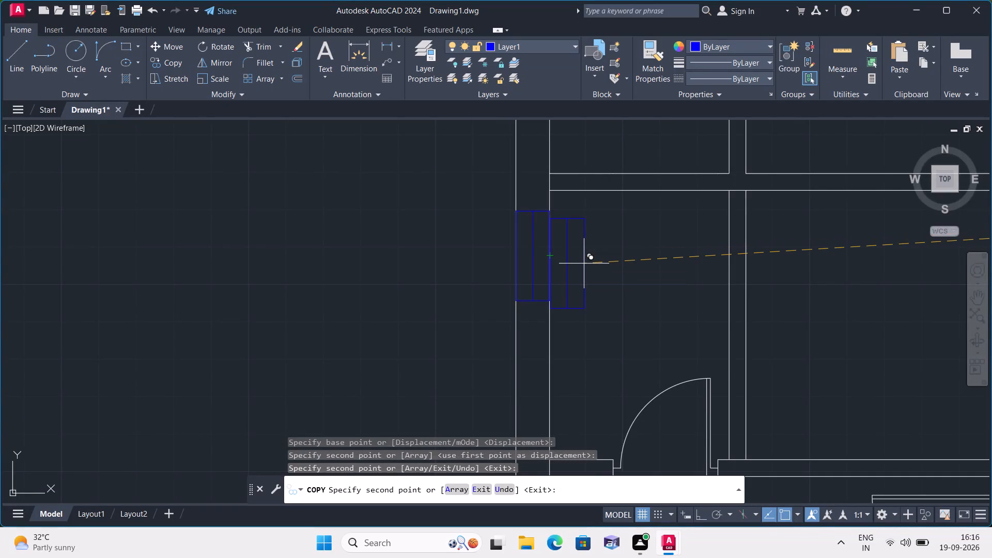
key(Escape)
Delete the three leftover source window symbols standing outside the plan to its right.
scroll(579, 273, down, 3)
middle_drag(645, 320, 451, 318)
scroll(442, 310, down, 1)
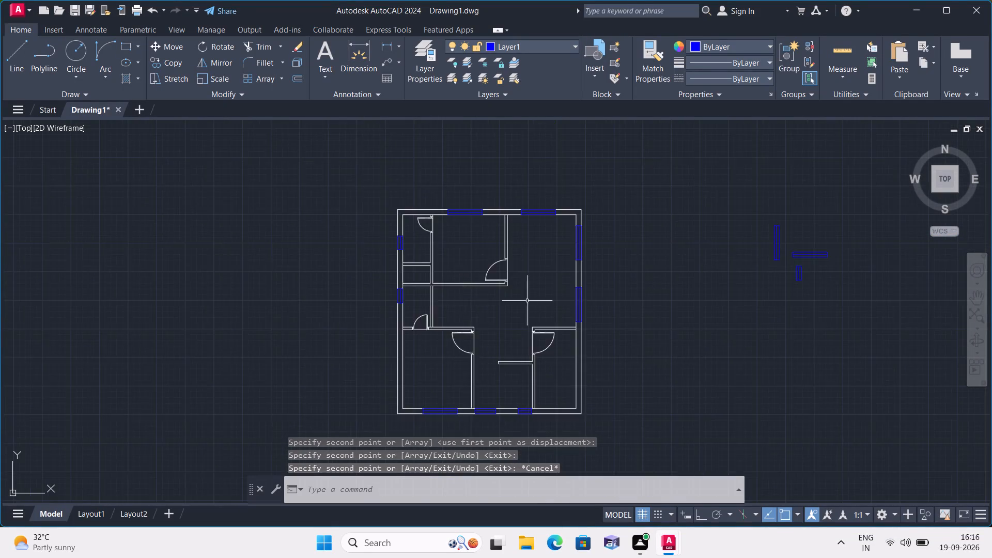
scroll(532, 301, down, 1)
drag(662, 223, 669, 238)
click(768, 315)
key(Delete)
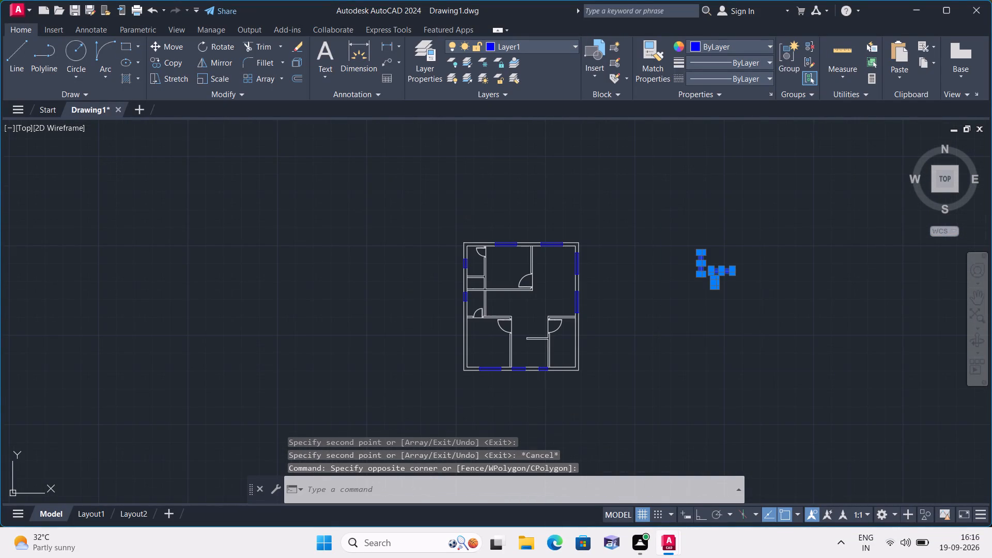
scroll(443, 279, up, 2)
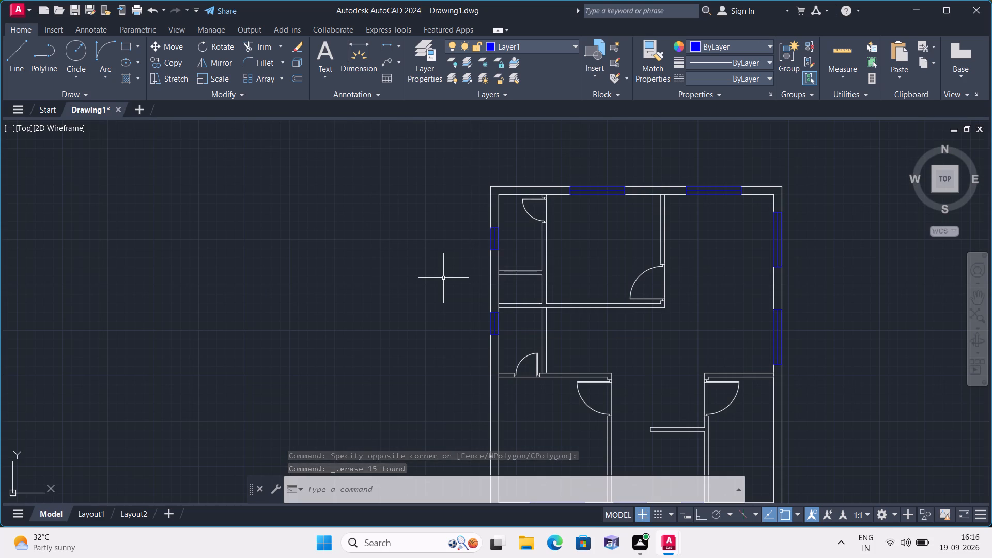
Copy the rectangular sink with chamfered lower corners from sinks.dwg into Drawing1, placing it outside the floor plan to its right.
click(17, 9)
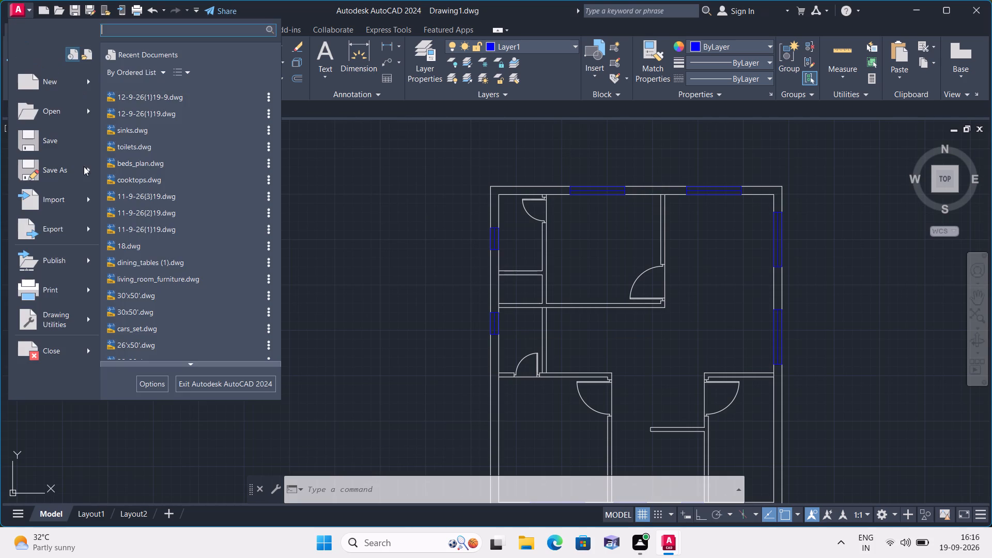
click(149, 132)
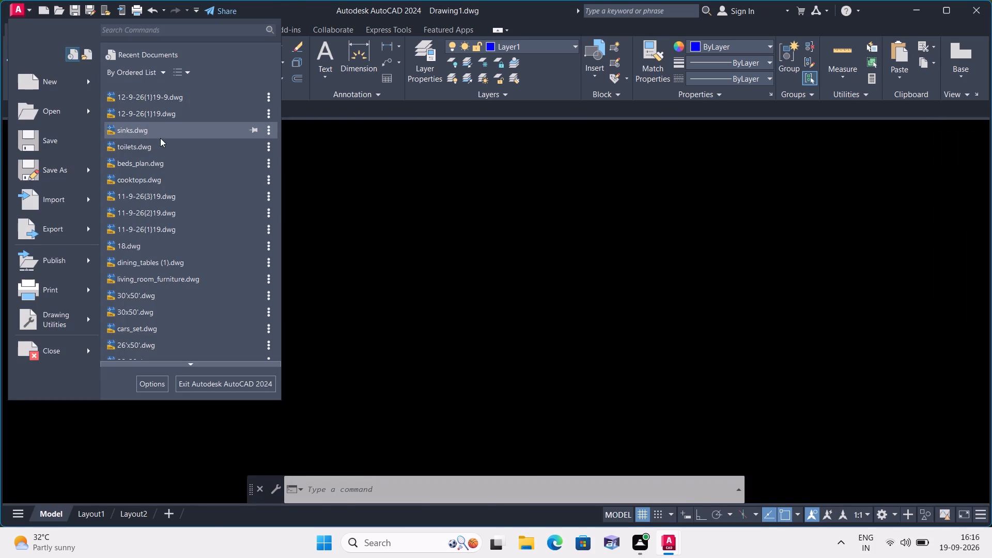
click(416, 351)
click(371, 304)
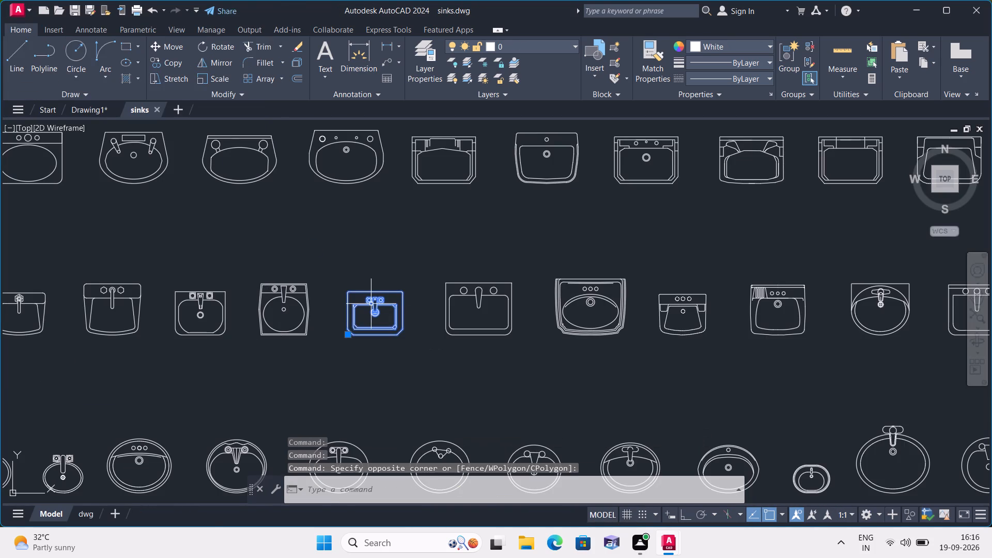
key(ctrl+c)
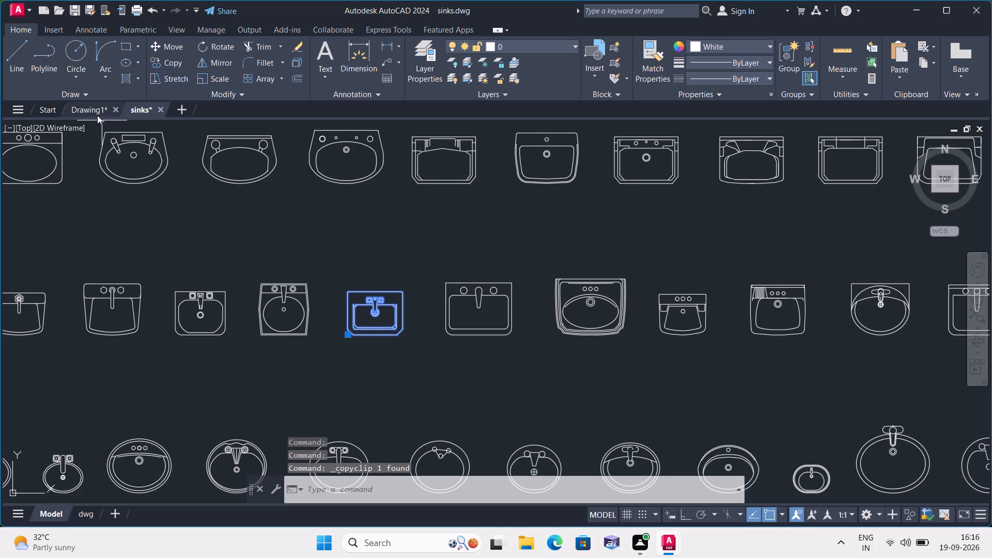
click(90, 107)
key(ctrl+v)
scroll(204, 351, down, 2)
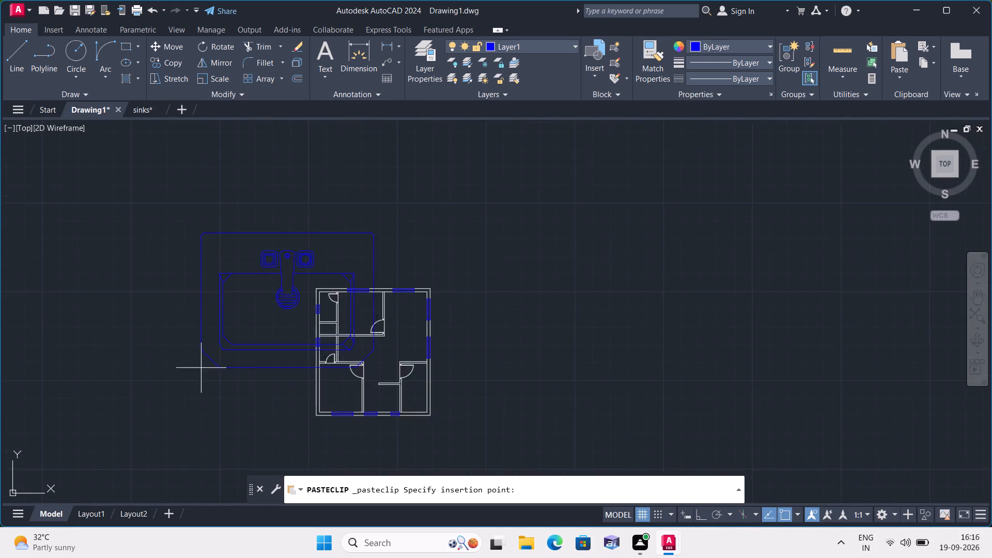
scroll(199, 370, down, 2)
click(375, 352)
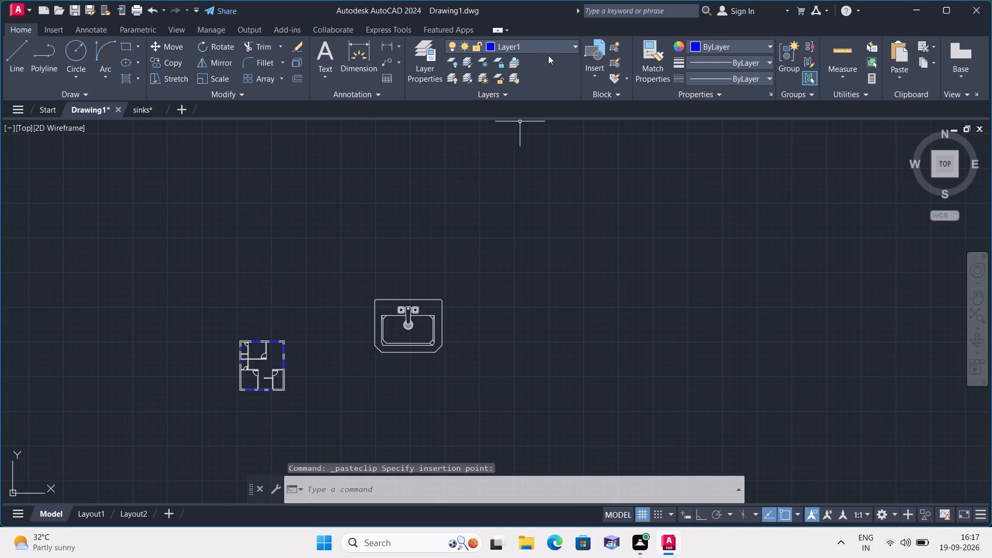
Make layer 0 the current layer.
click(549, 48)
click(563, 63)
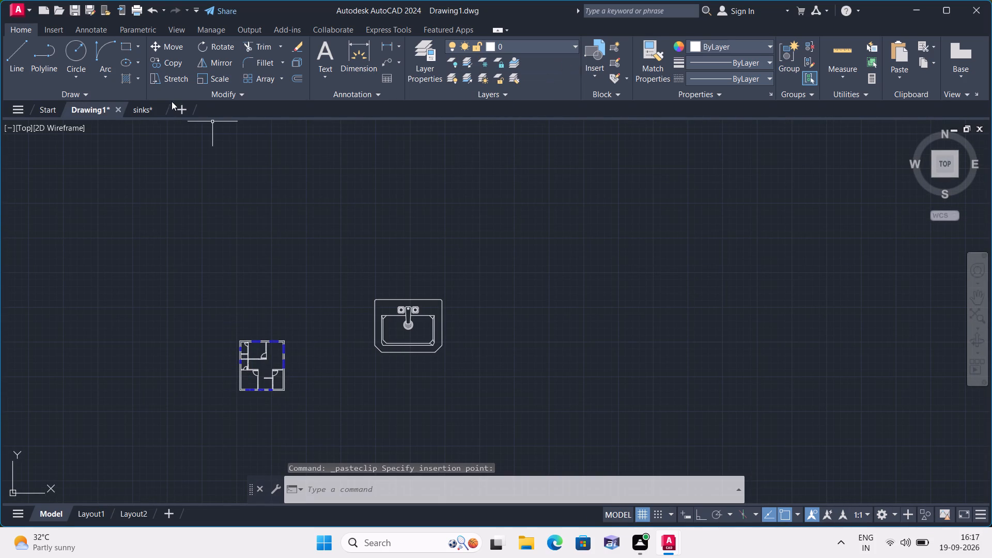
Copy the plain rectangular two-burner cooktop from cooktops.dwg into Drawing1, placing it above and to the right of the floor plan.
click(17, 11)
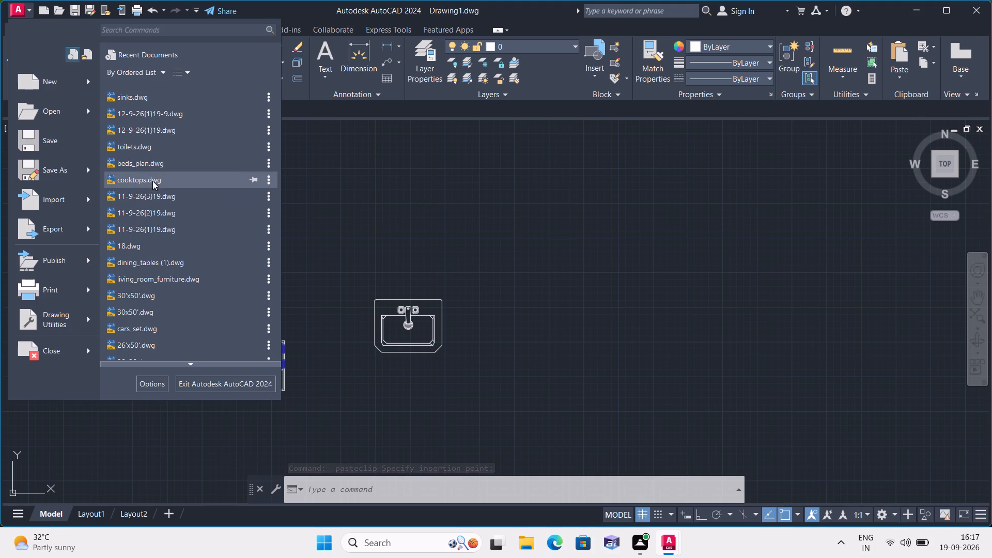
click(152, 181)
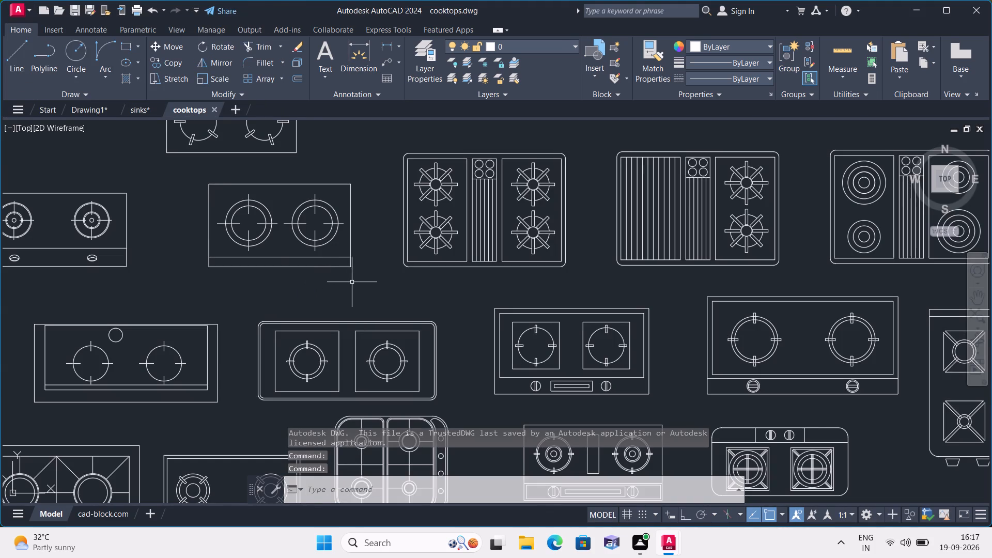
click(358, 282)
click(212, 181)
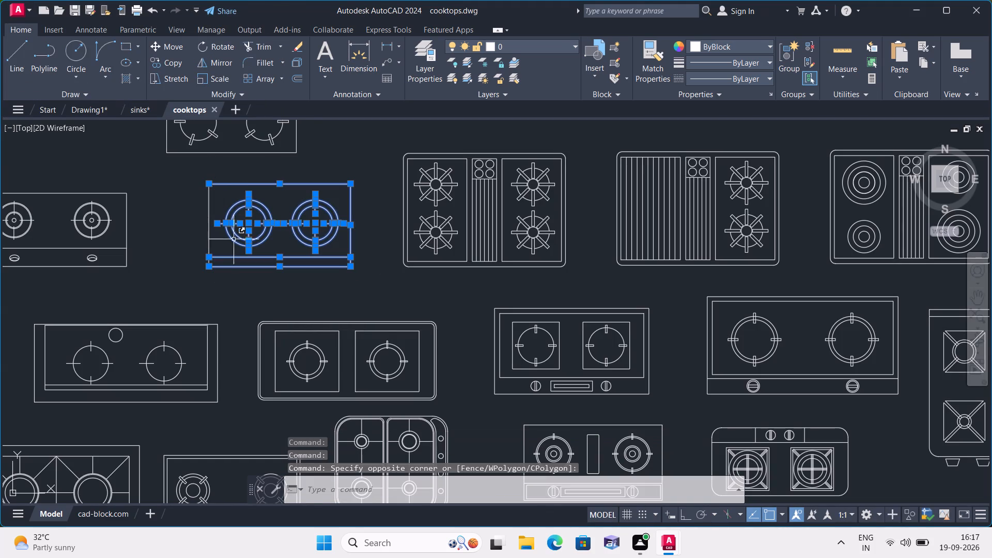
click(245, 279)
click(203, 205)
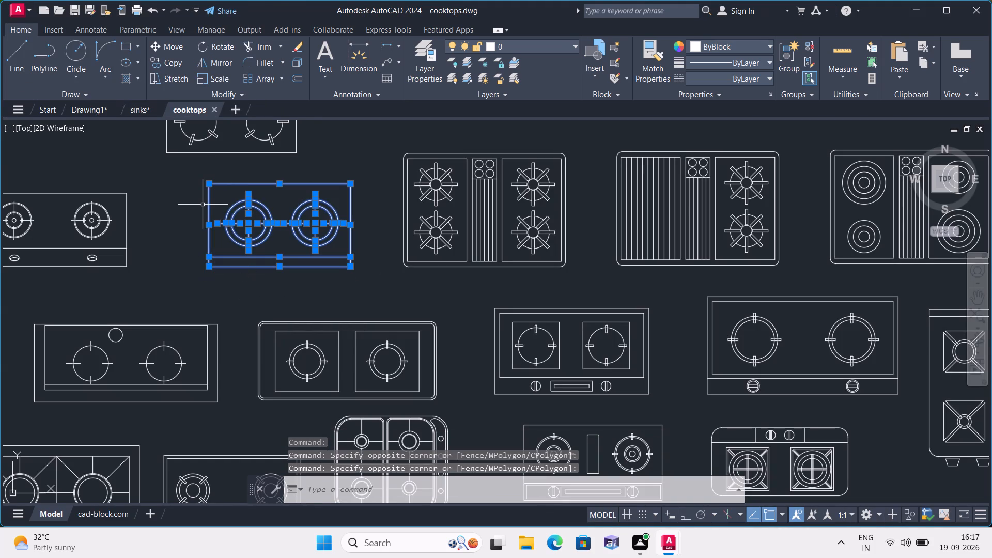
key(ctrl+c)
click(89, 106)
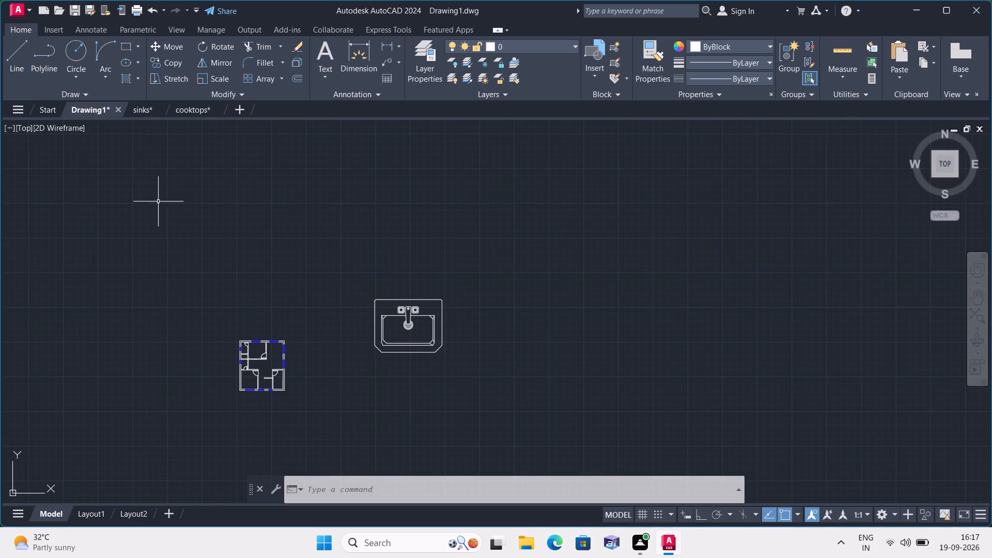
key(ctrl+v)
click(314, 270)
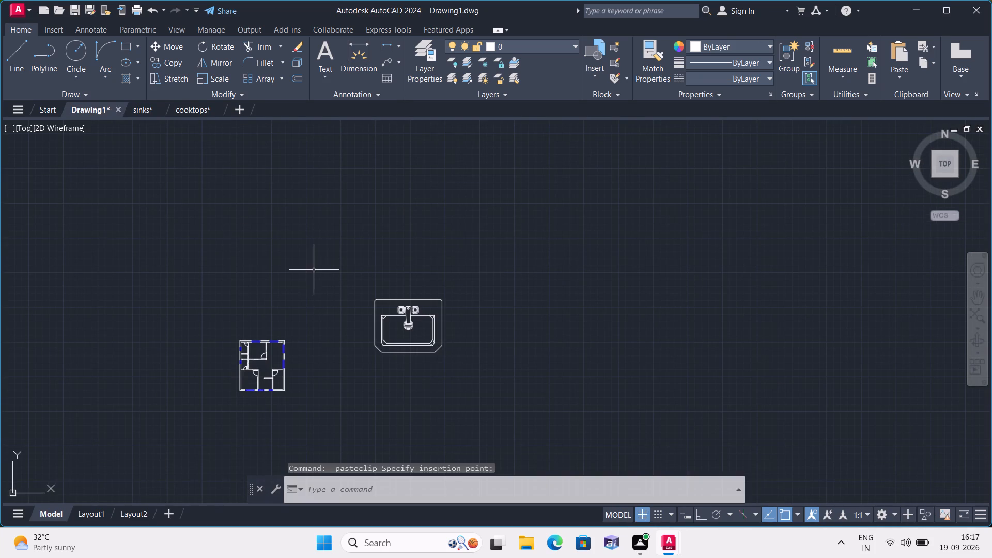
Scale up the tiny pasted cooktop freehand from its own location until it is nearly as wide as the floor plan.
scroll(325, 291, up, 1)
click(332, 282)
click(297, 230)
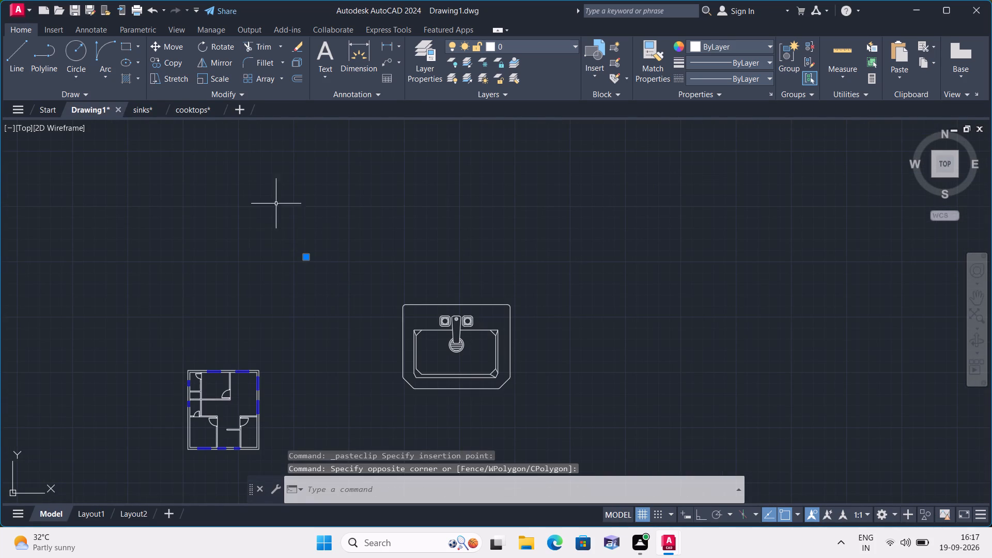
click(212, 77)
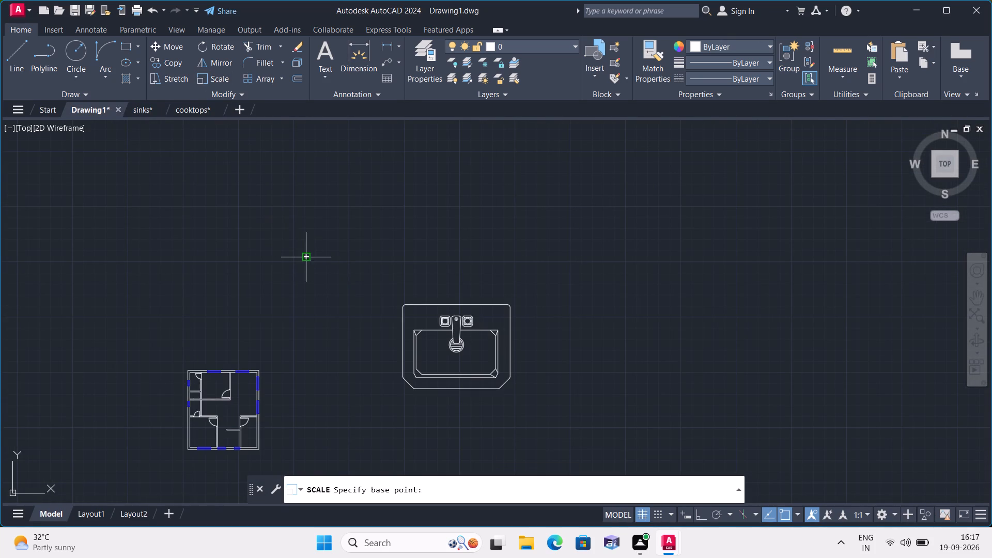
click(308, 255)
click(334, 270)
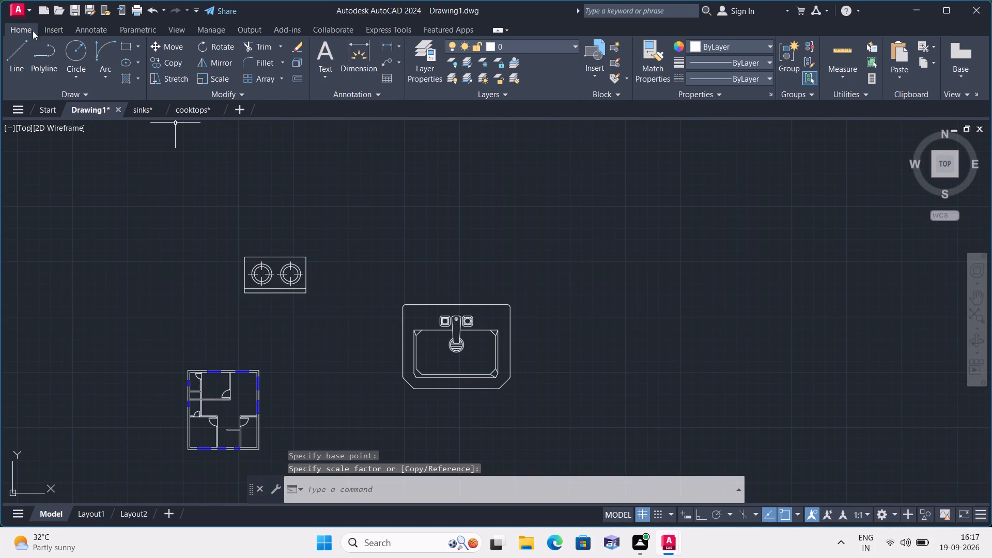
Copy the double bed with two side tables and patterned rug from beds_plan.dwg into Drawing1, placing it right of the sink.
click(16, 5)
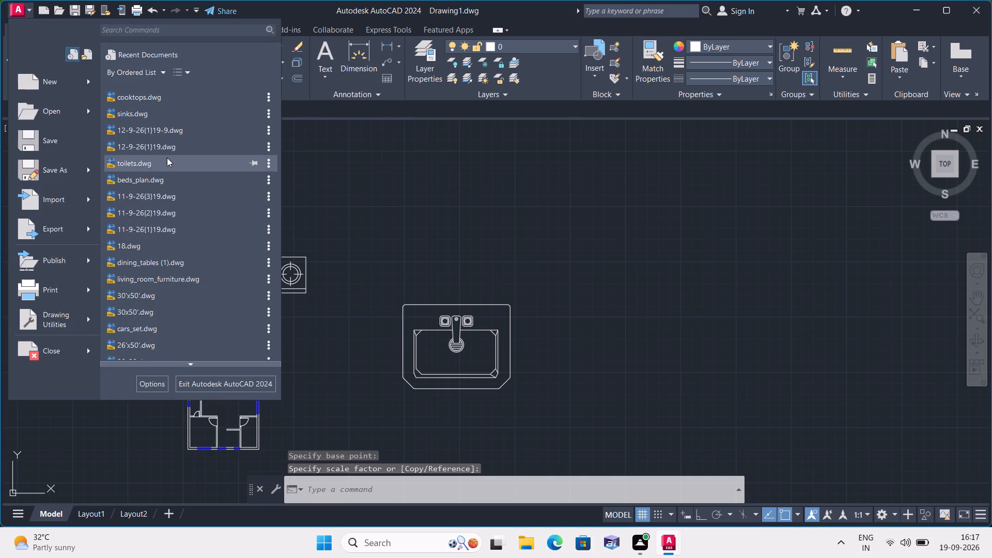
click(149, 180)
scroll(374, 299, down, 1)
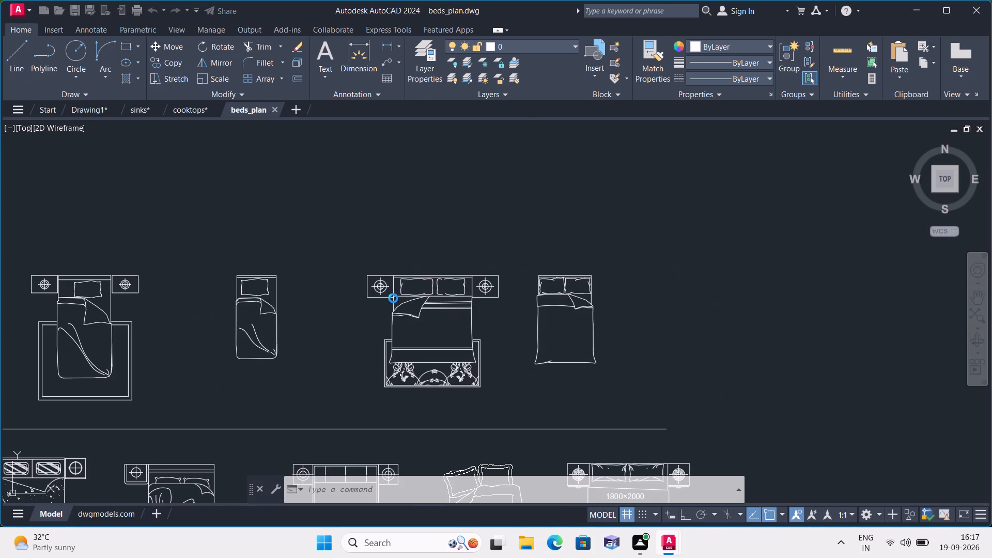
click(504, 409)
click(356, 228)
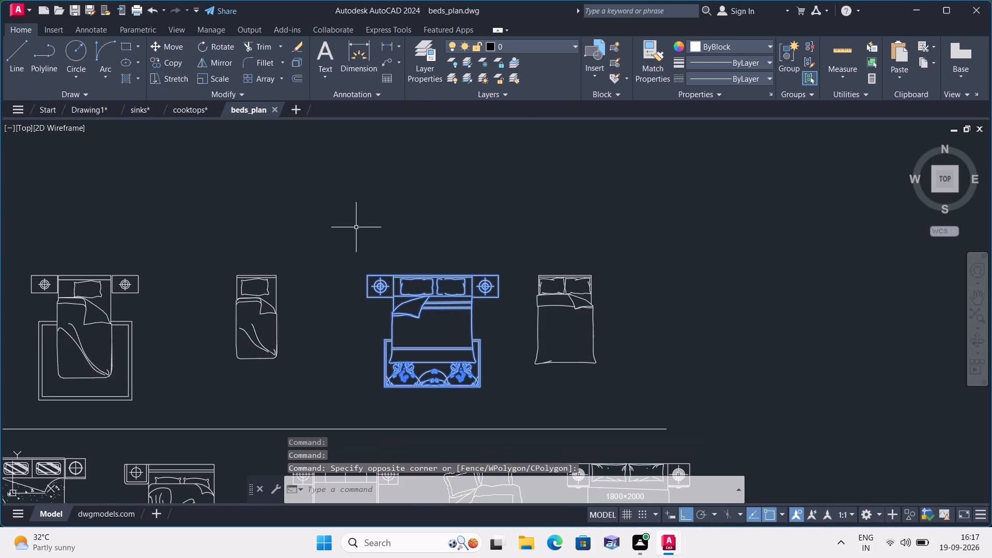
key(ctrl+c)
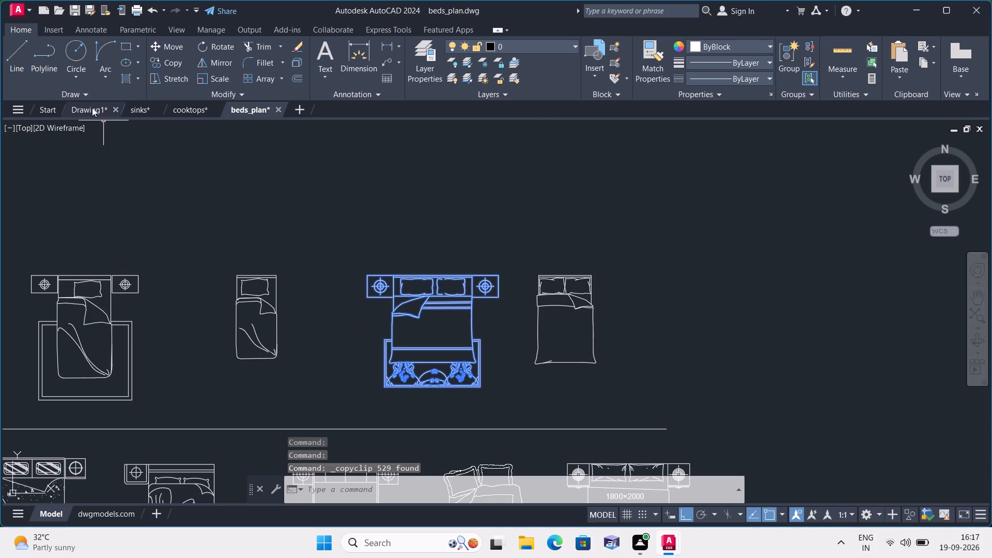
click(92, 107)
key(ctrl+v)
scroll(379, 308, down, 2)
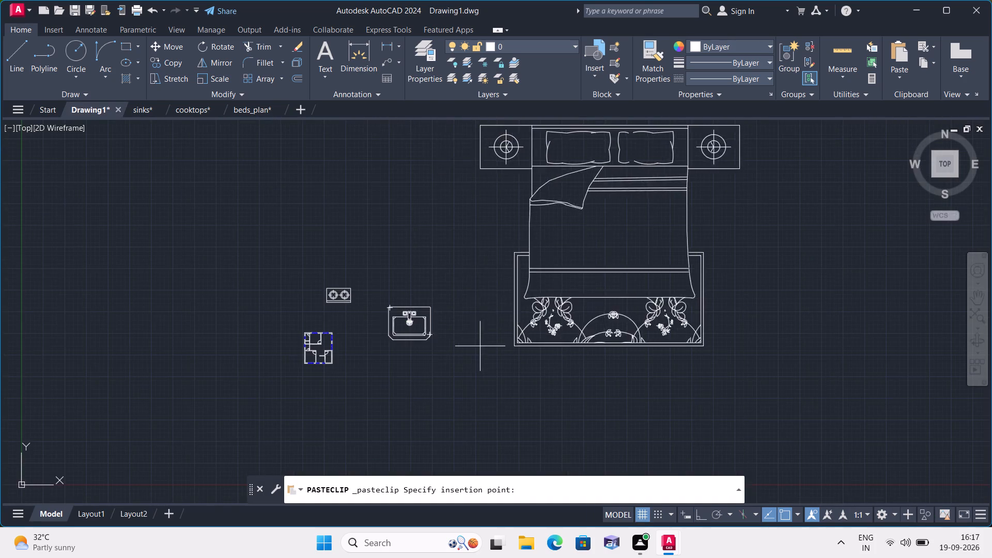
middle_drag(468, 360, 405, 388)
click(457, 367)
Scale down the whole double bed set freehand to less than half its size, using a base point within the bed.
middle_drag(737, 403, 737, 407)
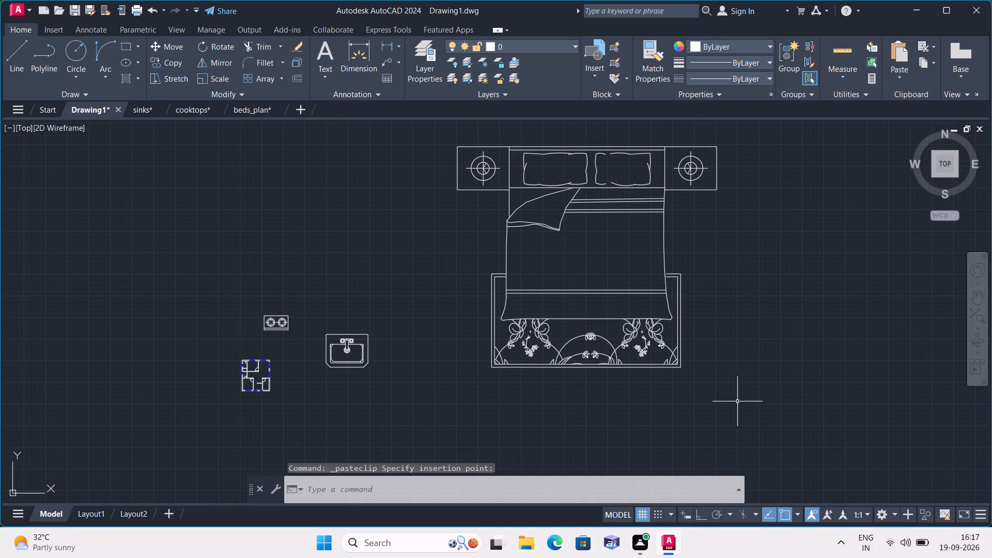
middle_drag(737, 407, 718, 477)
scroll(713, 440, down, 2)
middle_drag(713, 439, 686, 375)
scroll(711, 438, down, 1)
drag(722, 400, 717, 399)
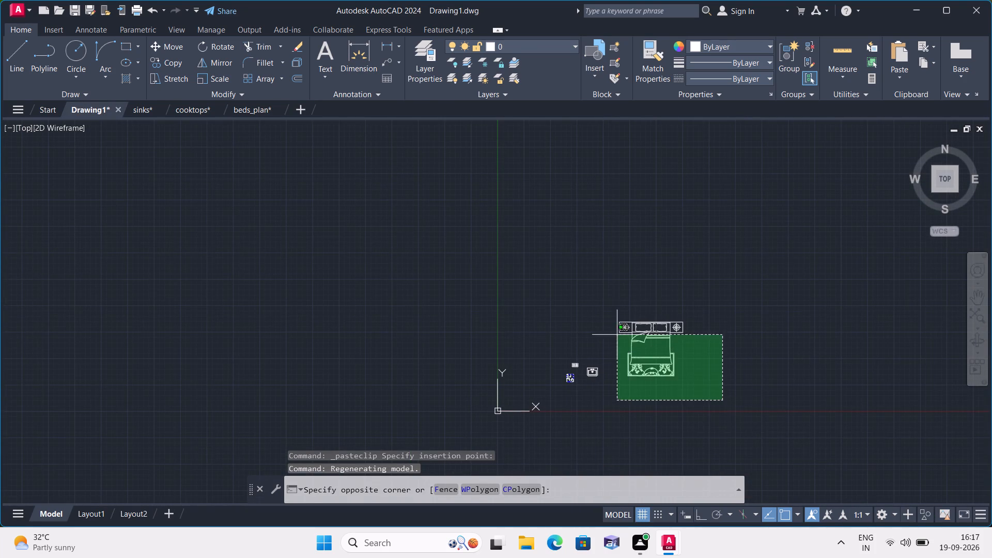
click(604, 280)
click(213, 75)
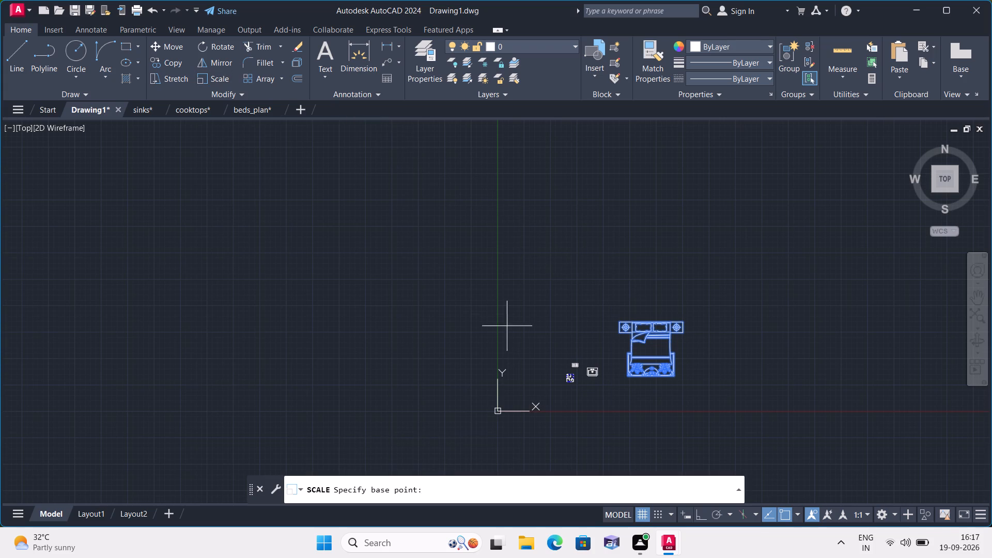
click(643, 347)
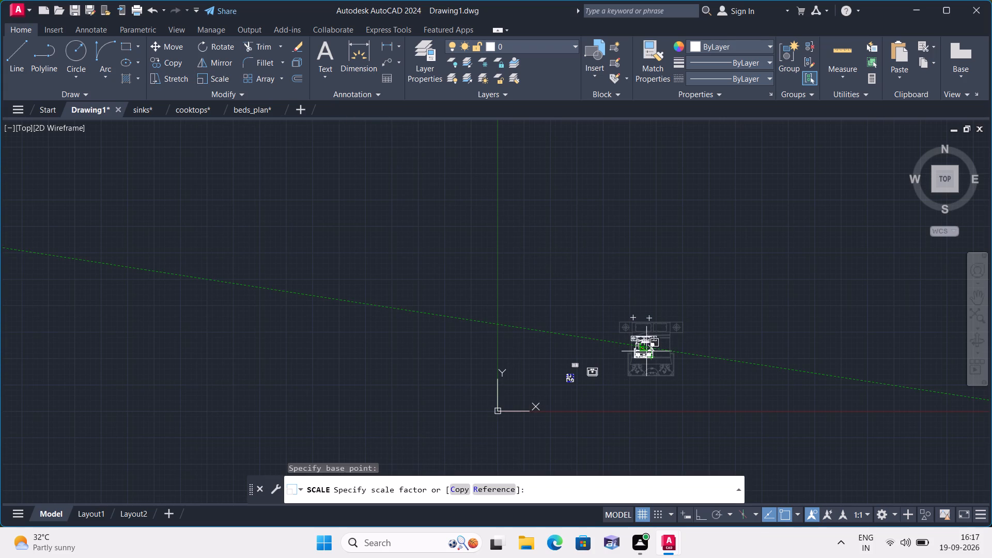
click(646, 351)
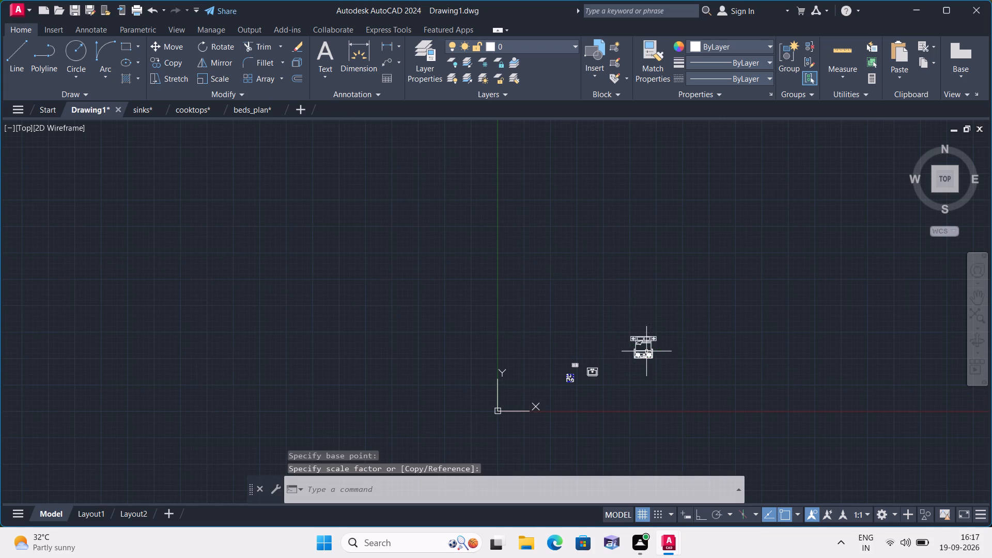
Rotate the bed set 90° counterclockwise about its headboard with Ortho on, so the headboard faces left.
drag(677, 378, 671, 371)
click(617, 320)
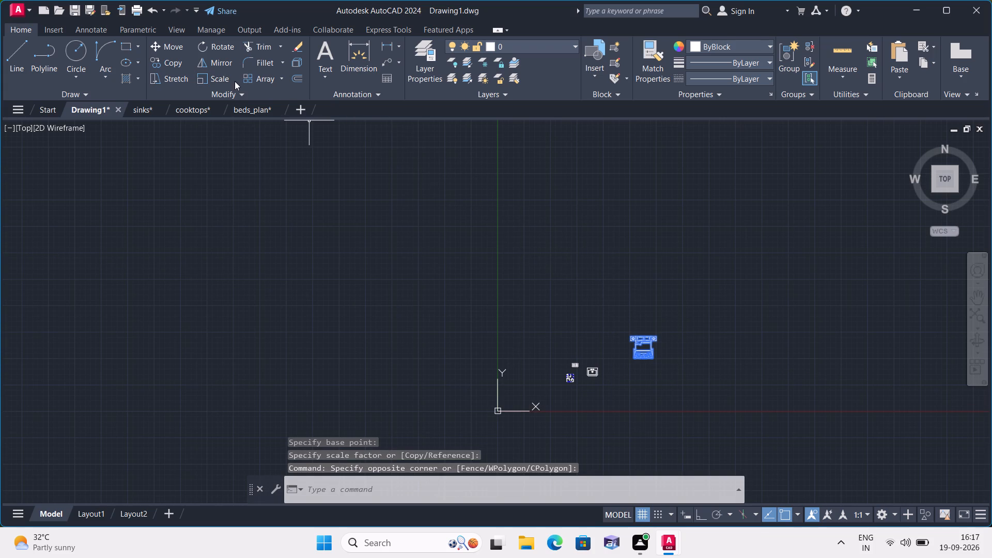
click(222, 47)
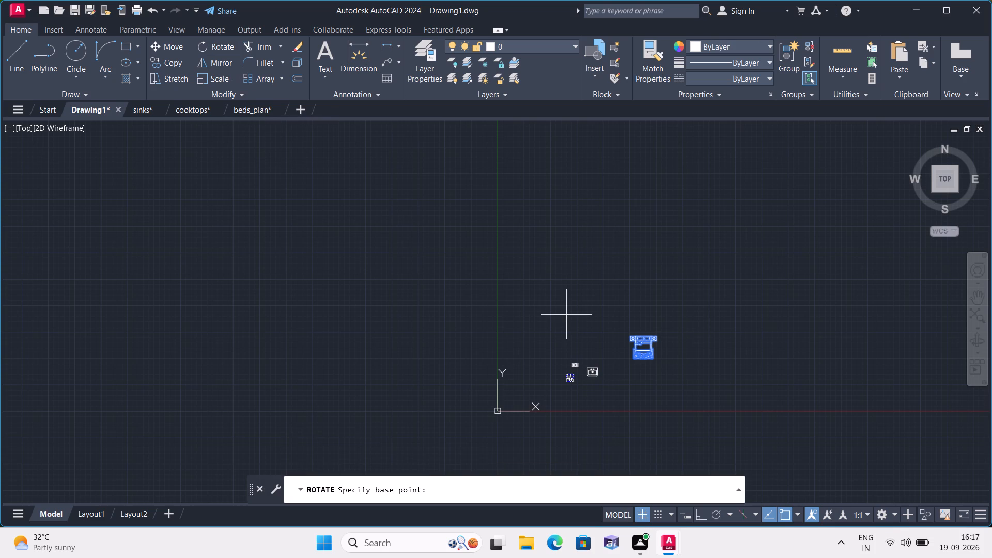
key(F8)
click(645, 336)
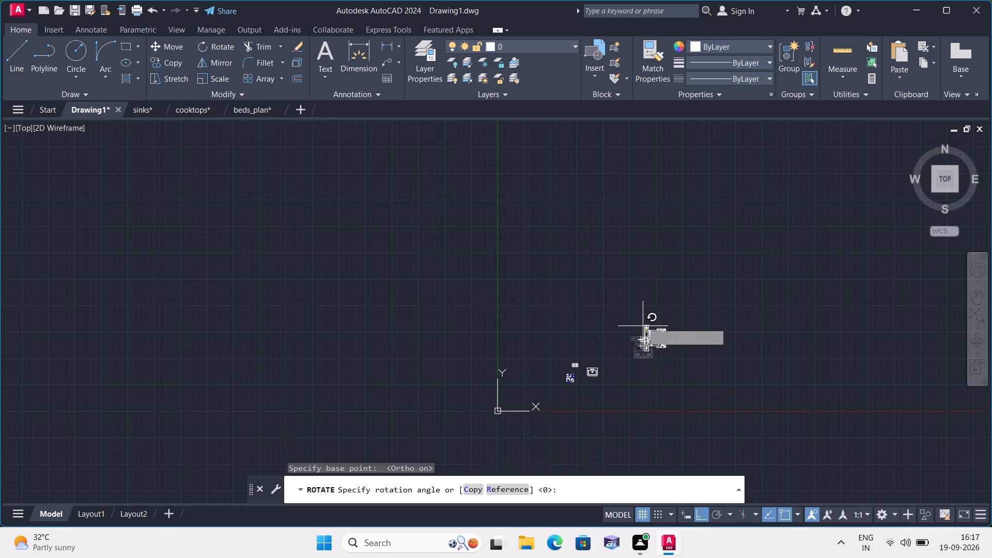
click(640, 274)
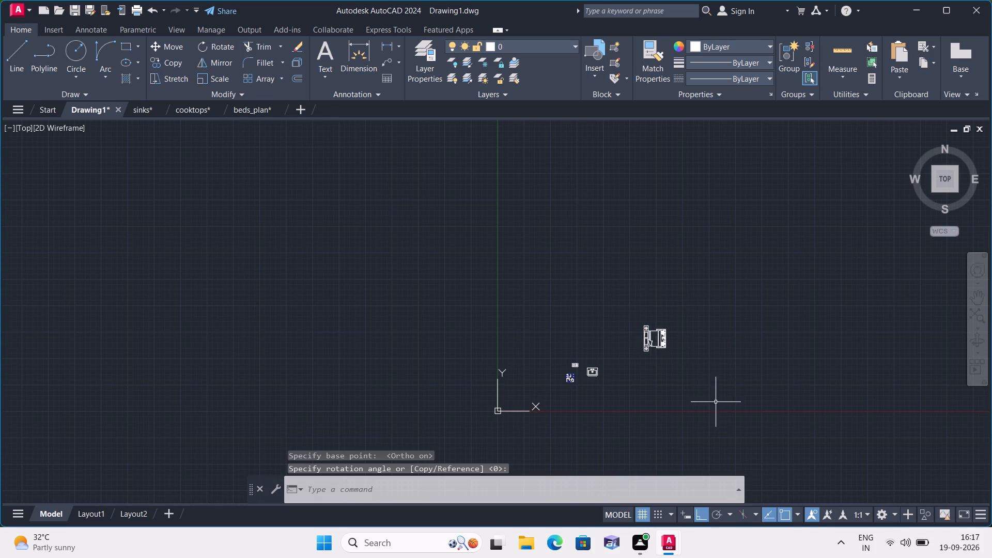
Copy the rotated bed set once straight down, directly below the original, and end the copying.
drag(701, 371, 681, 350)
click(614, 292)
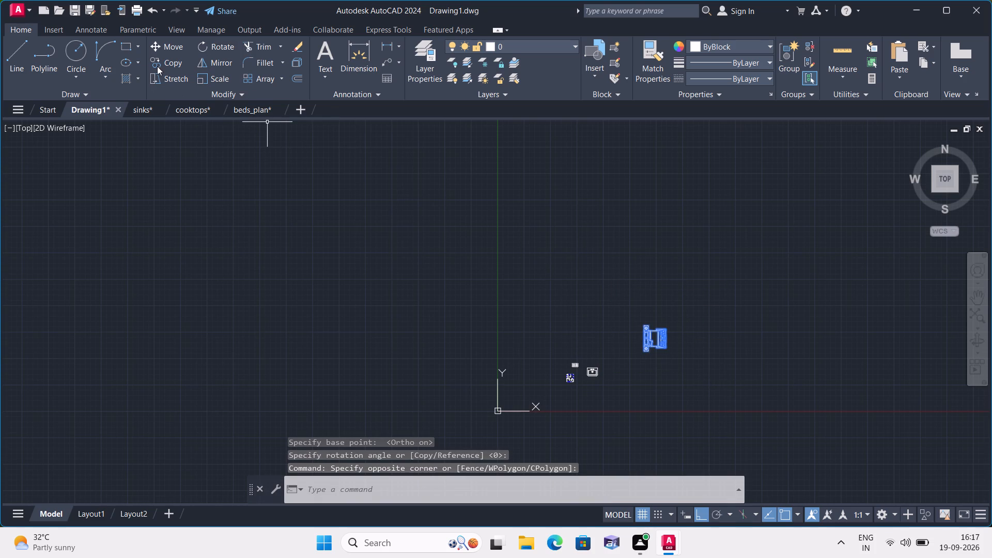
click(175, 59)
click(654, 332)
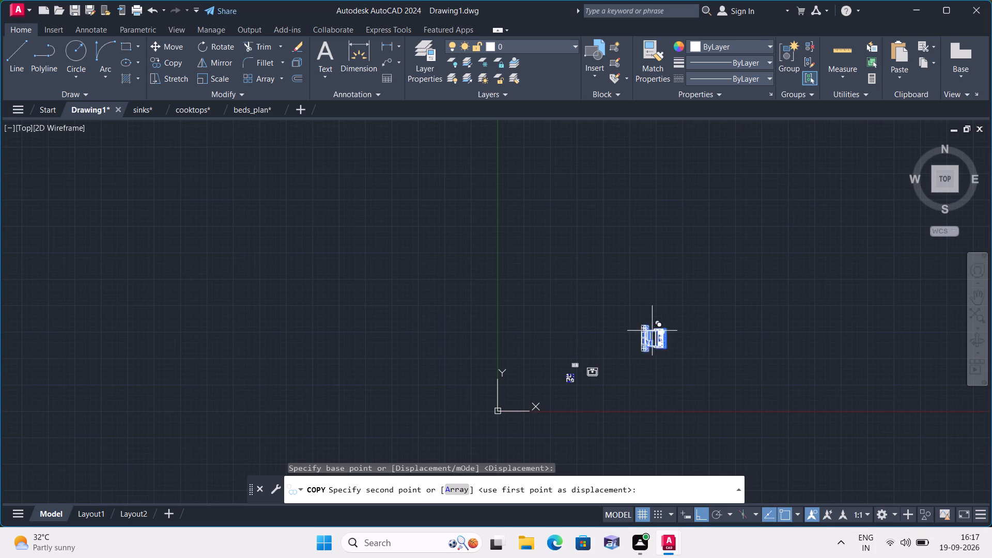
click(649, 371)
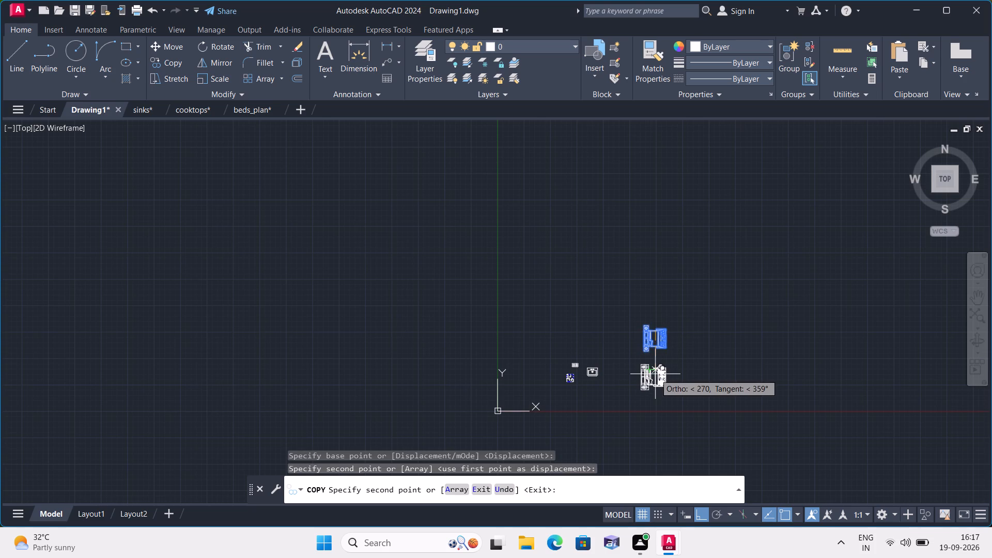
key(Escape)
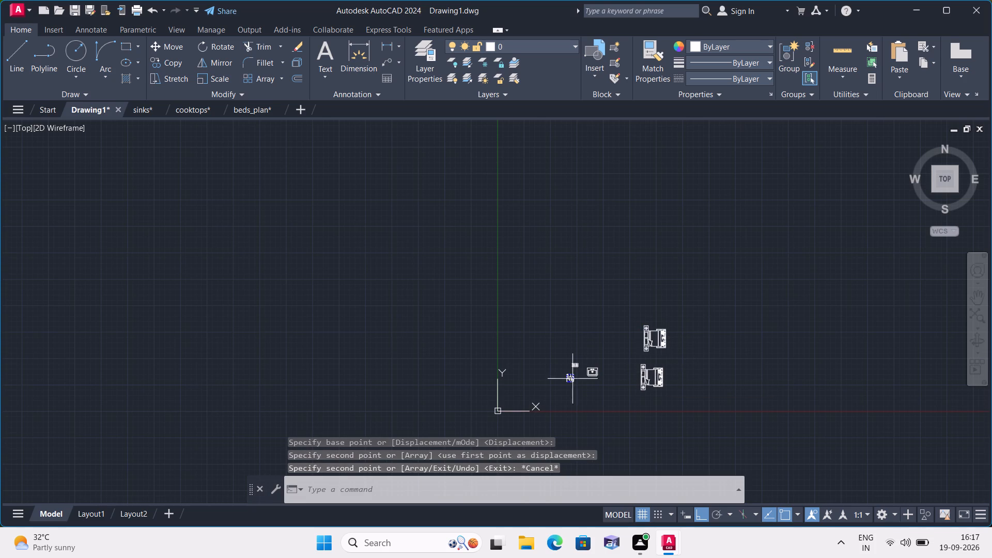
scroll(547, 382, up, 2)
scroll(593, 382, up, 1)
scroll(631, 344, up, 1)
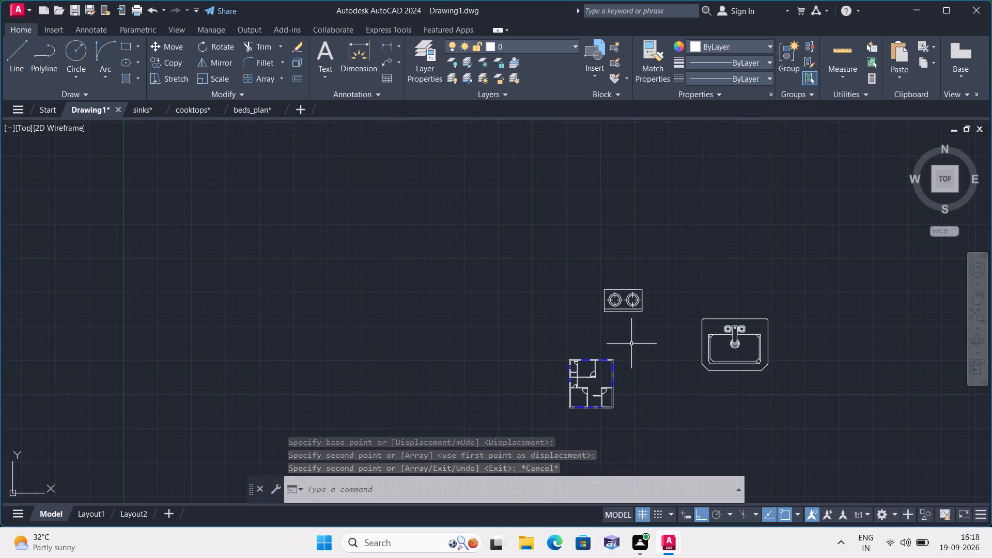
Rotate the sink 180° about the midpoint of its top edge so the faucet faces down.
click(729, 331)
drag(216, 43, 220, 60)
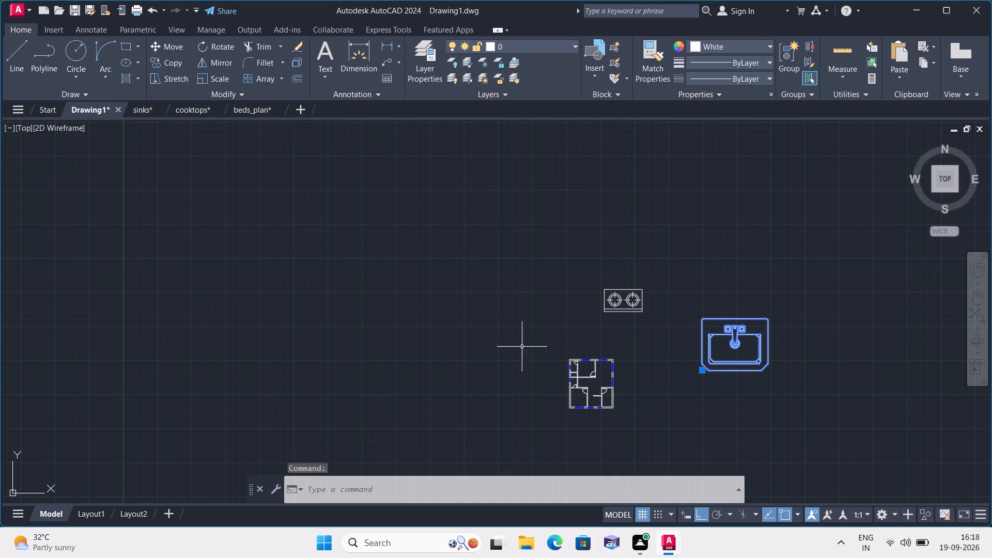
click(214, 49)
click(733, 319)
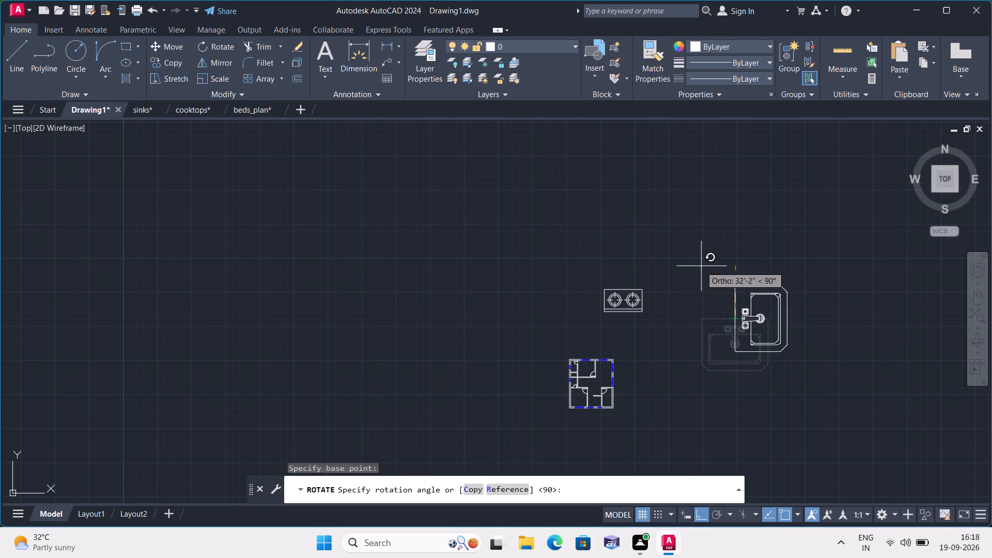
click(669, 320)
Rotate the two-burner cooktop 90° clockwise about the midpoint of its top edge so the burners stack vertically.
scroll(647, 331, up, 1)
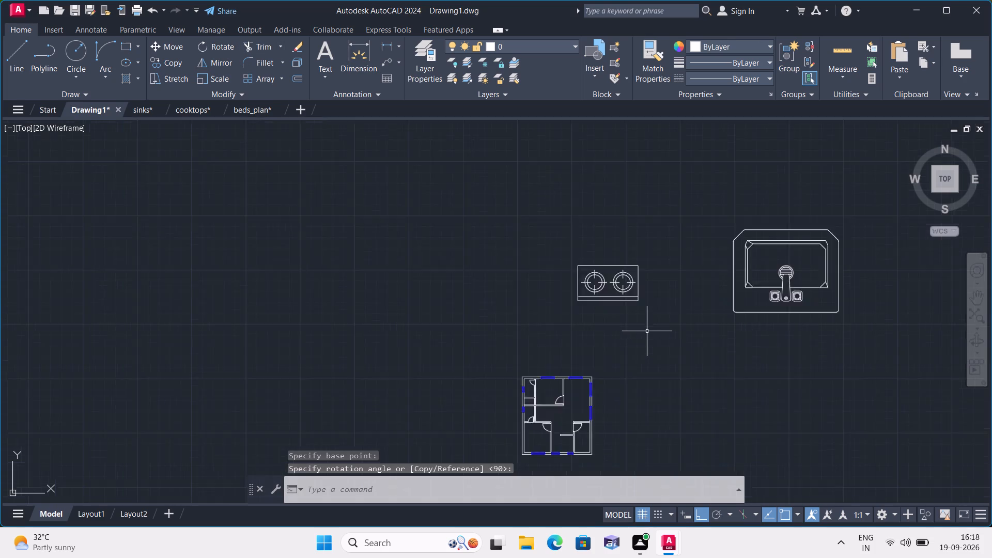
middle_drag(647, 331, 649, 336)
drag(668, 323, 656, 296)
click(539, 243)
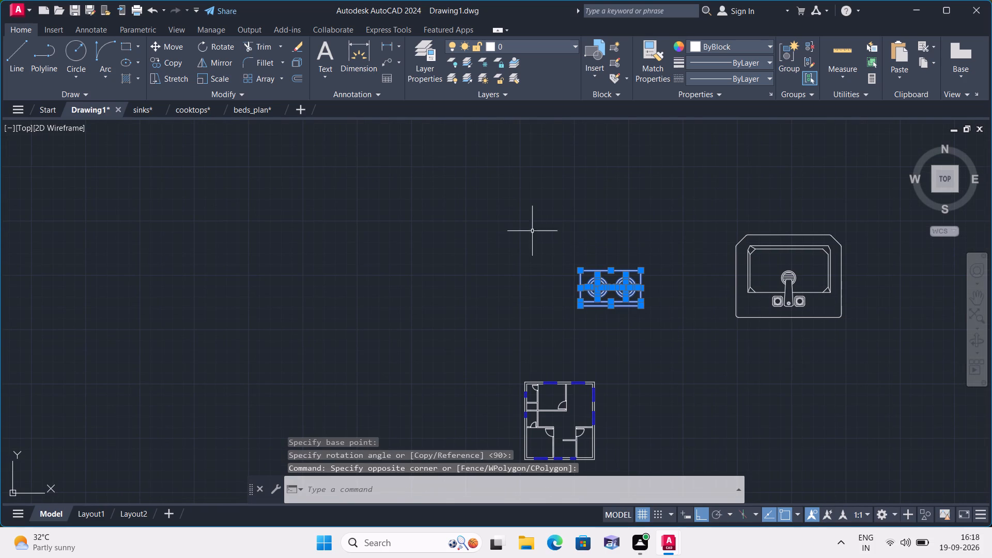
click(230, 47)
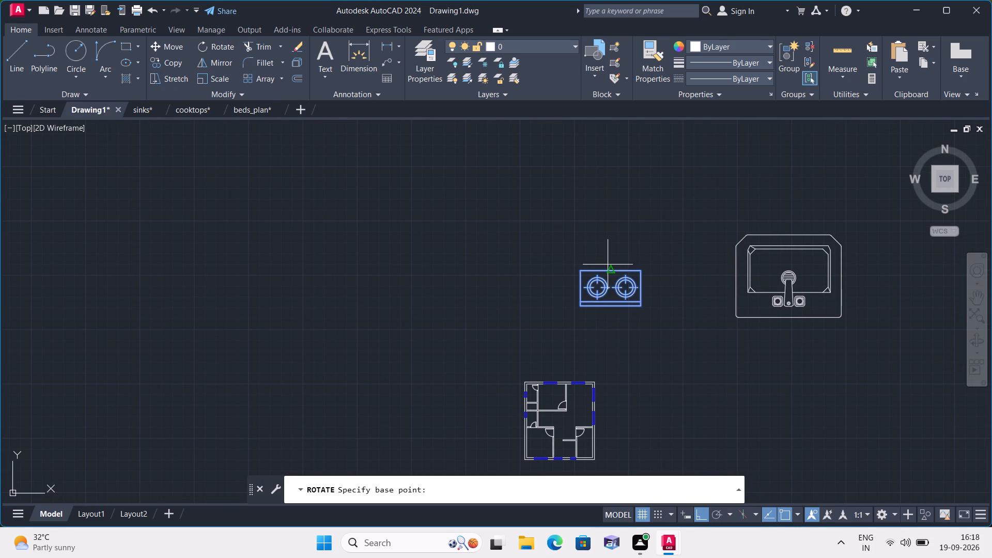
click(611, 271)
click(610, 337)
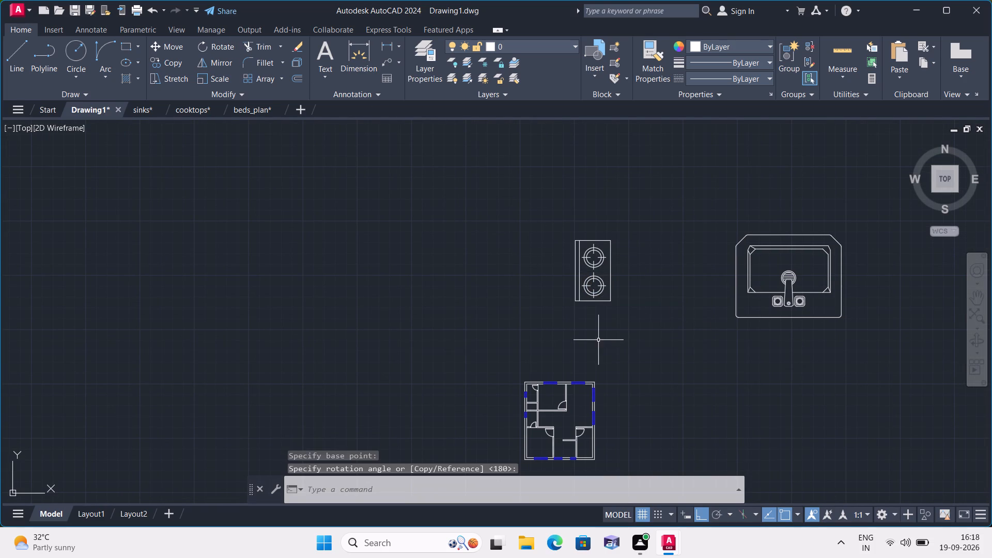
Open the recent drawing toilets.dwg.
scroll(598, 339, down, 3)
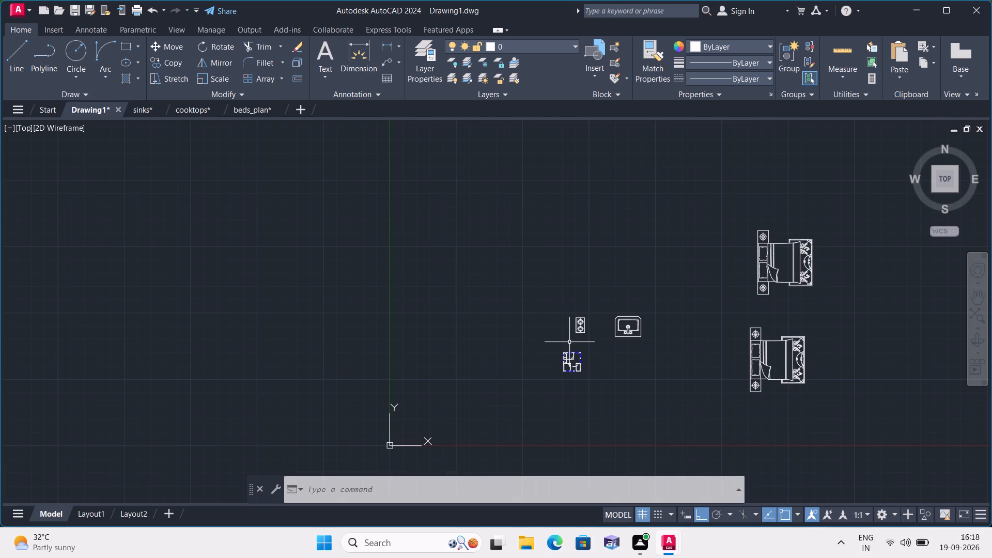
scroll(518, 385, up, 1)
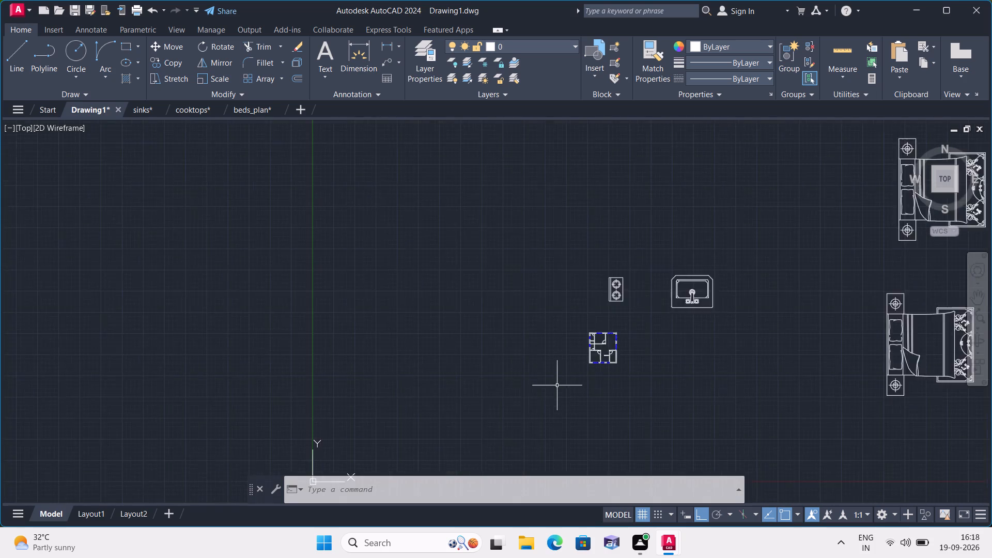
scroll(559, 384, up, 1)
scroll(658, 332, up, 3)
middle_drag(672, 355, 636, 320)
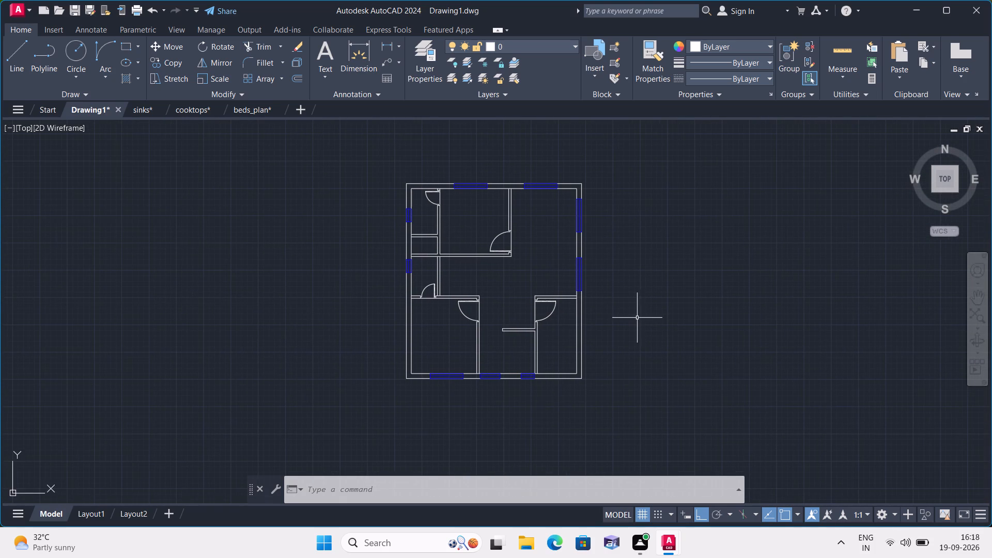
scroll(640, 316, down, 1)
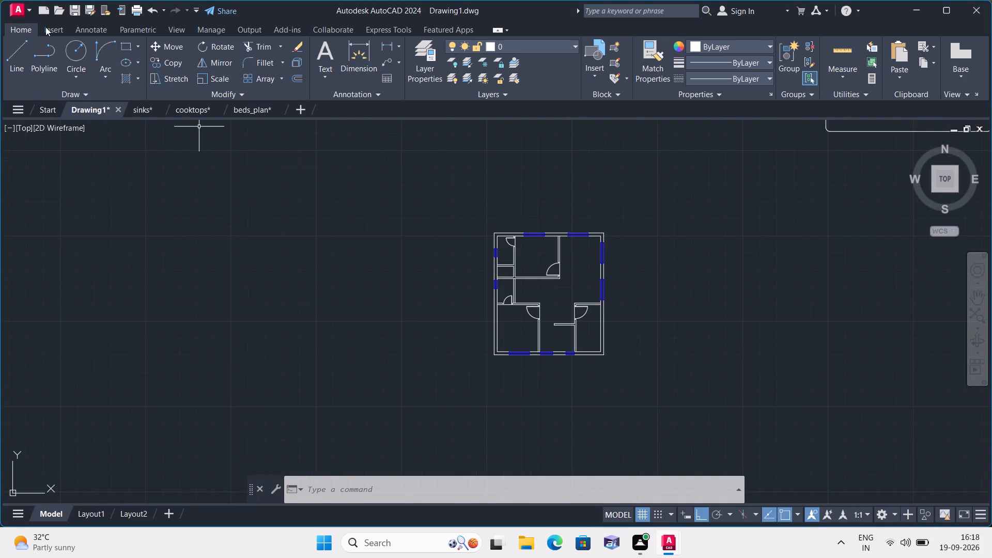
click(24, 15)
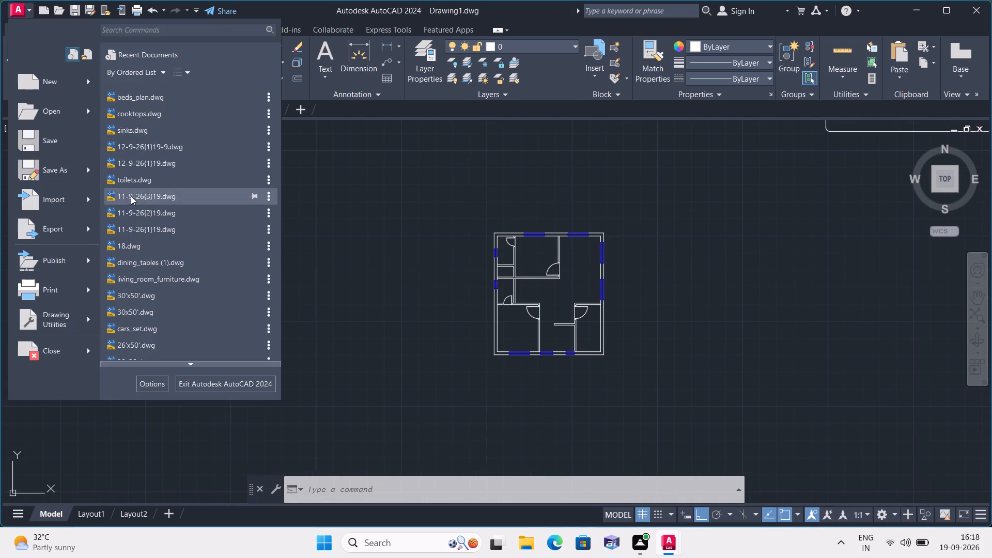
click(137, 177)
Copy the first plan-view toilet in the row below the side views from toilets.dwg into Drawing1, placing it below the sink.
scroll(146, 209, down, 1)
scroll(246, 269, down, 1)
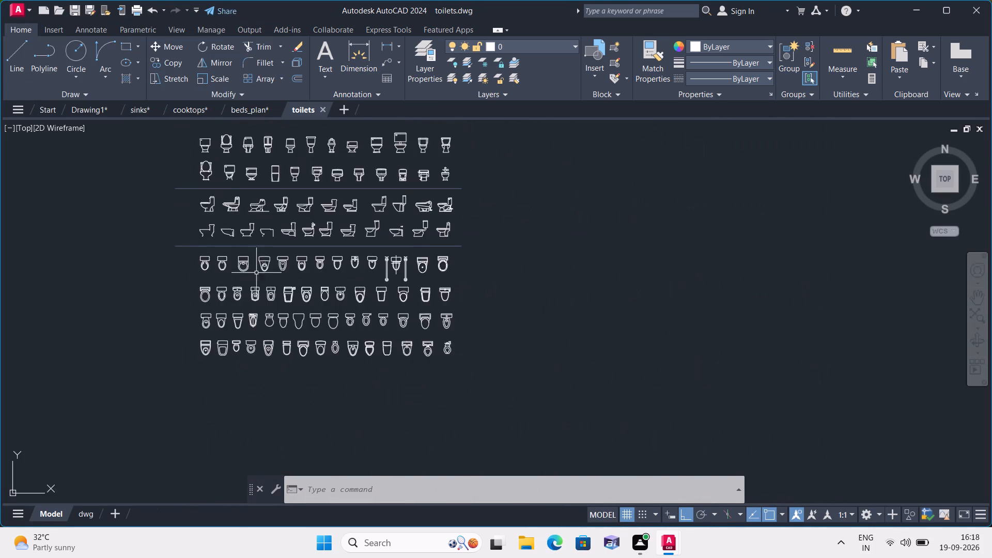
scroll(227, 275, up, 3)
middle_drag(148, 239, 192, 276)
click(183, 268)
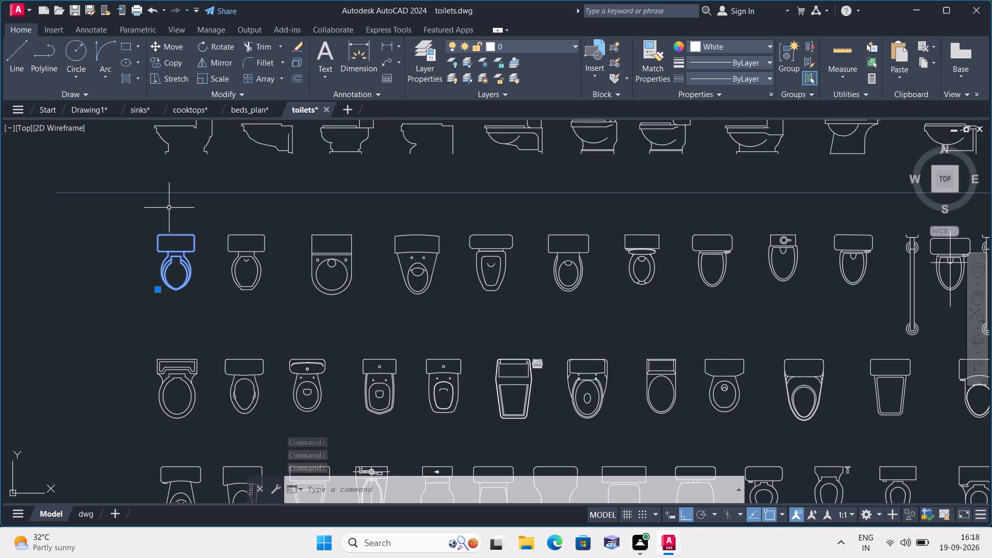
key(ctrl+c)
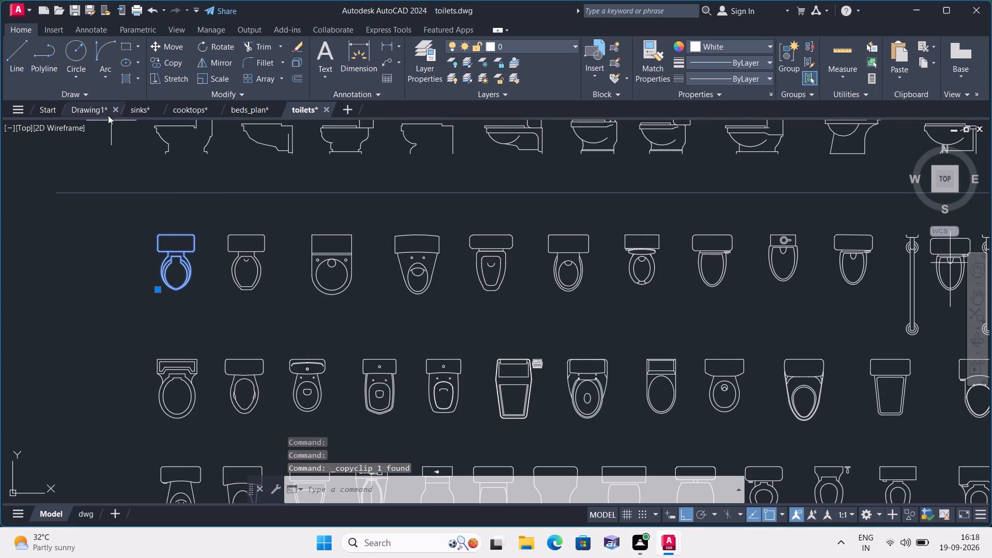
click(97, 109)
scroll(246, 270, down, 1)
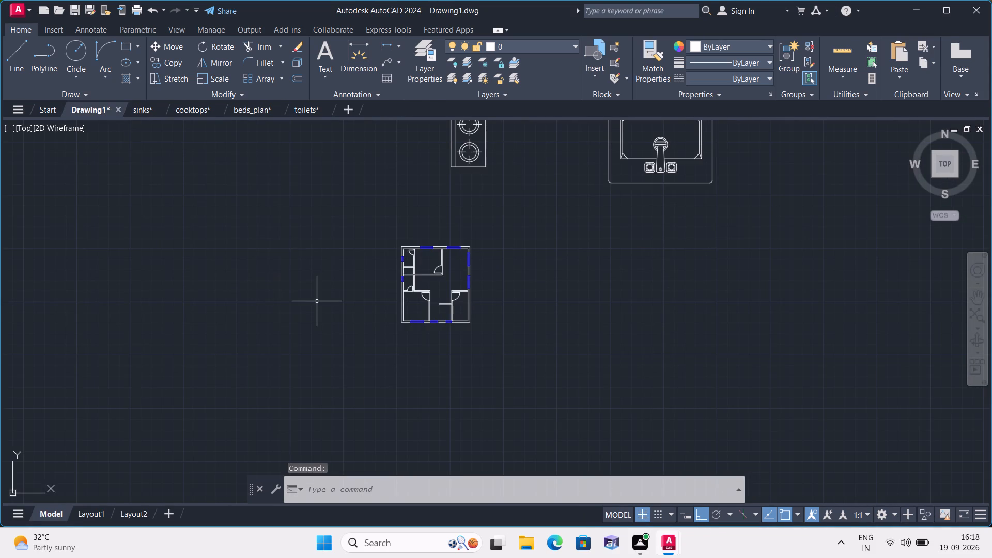
key(ctrl+v)
scroll(295, 315, down, 1)
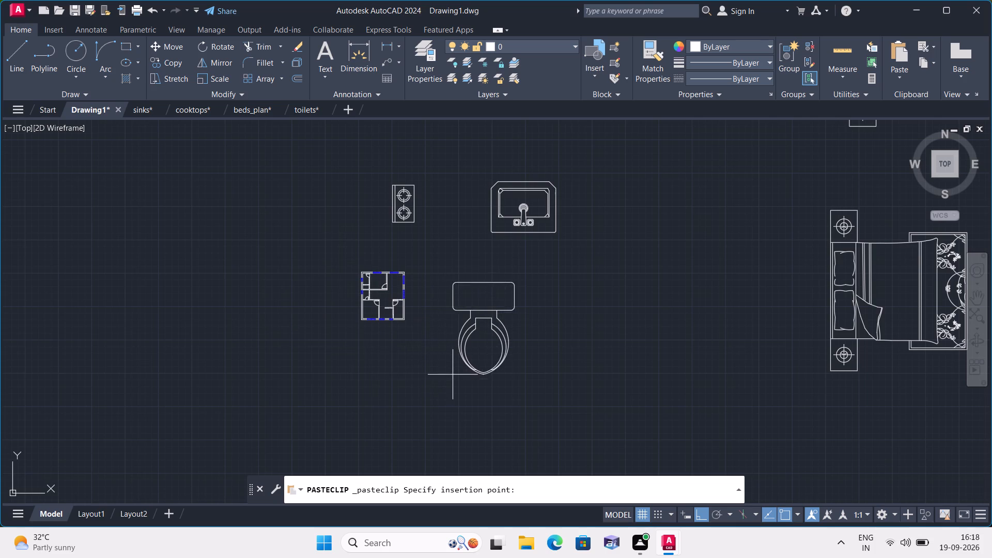
click(454, 383)
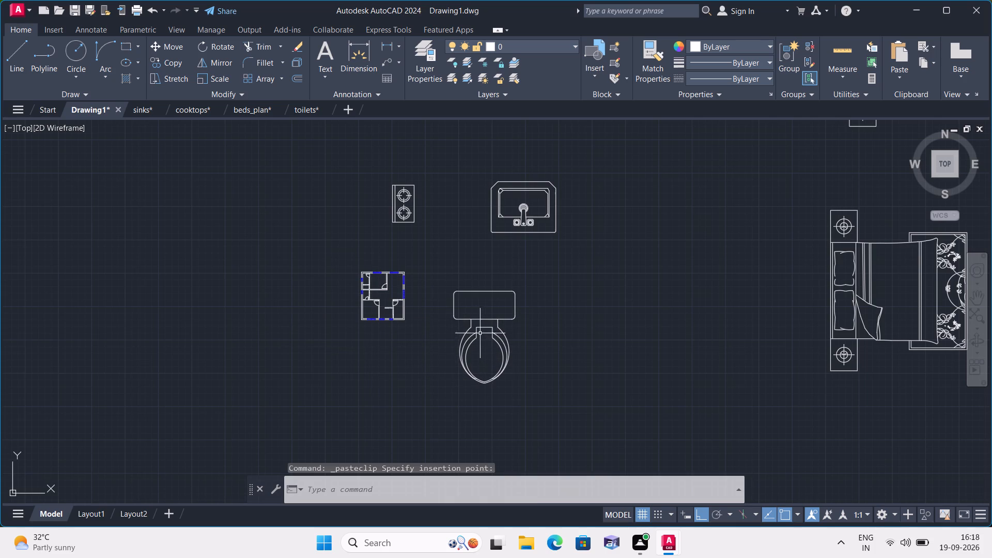
Rotate the toilet 90° counterclockwise about the top of its tank with Ortho on, so the bowl points right.
click(475, 328)
click(218, 51)
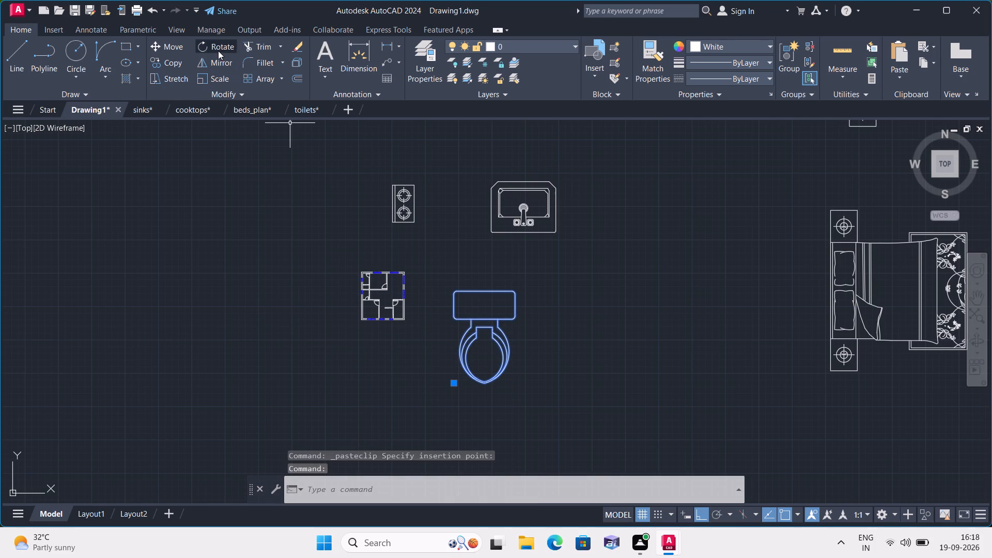
click(486, 288)
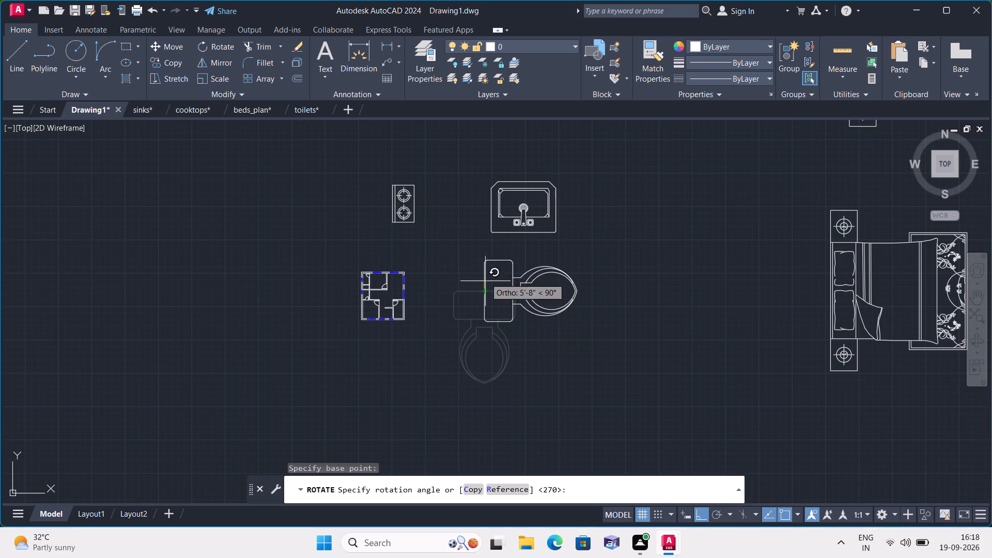
click(483, 257)
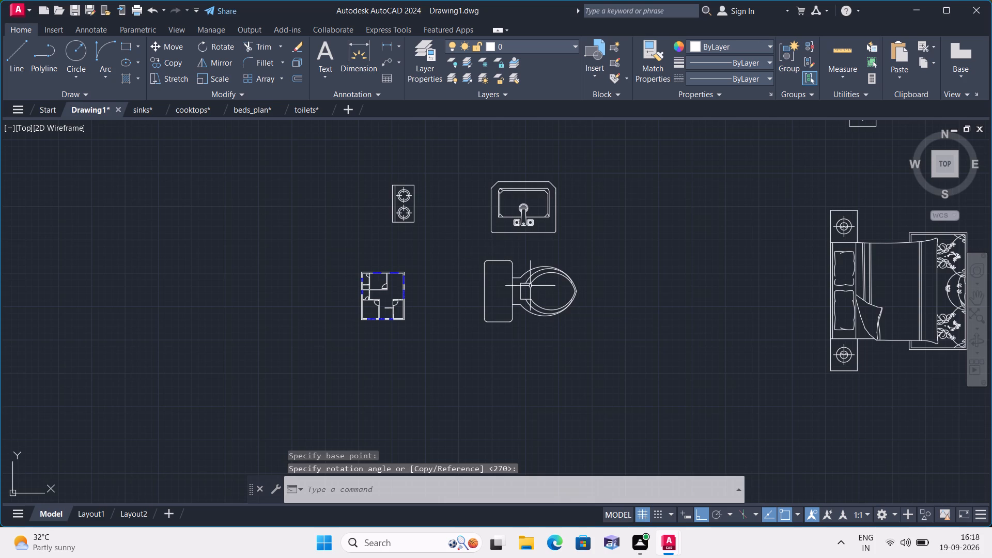
Copy the rotated toilet once straight down, directly below the original, and end the copying.
click(508, 280)
click(519, 278)
click(519, 278)
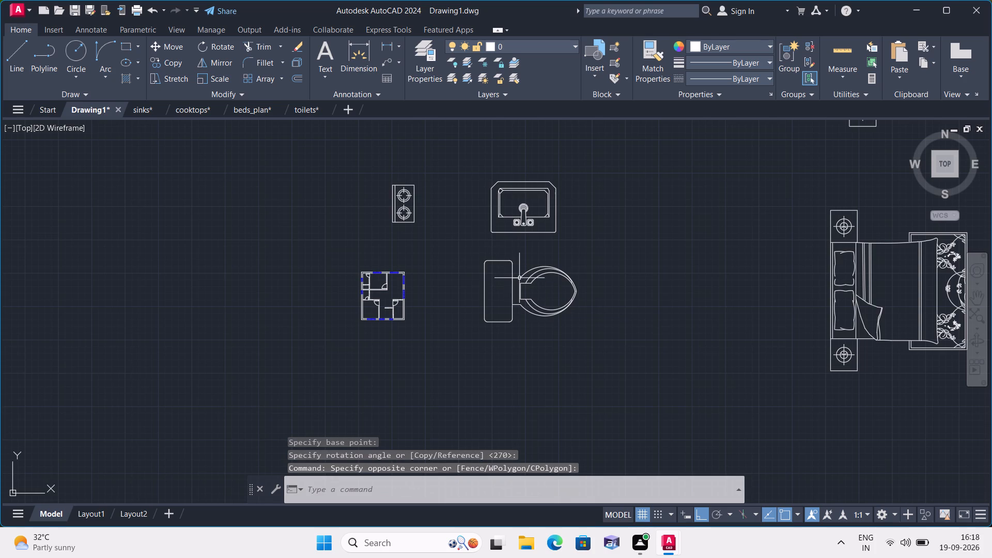
click(533, 284)
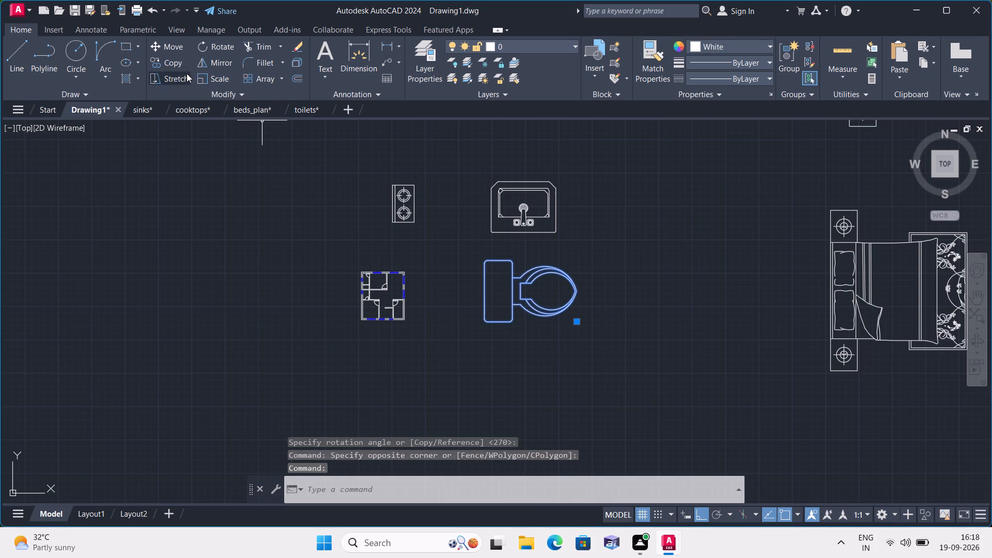
click(171, 65)
click(532, 280)
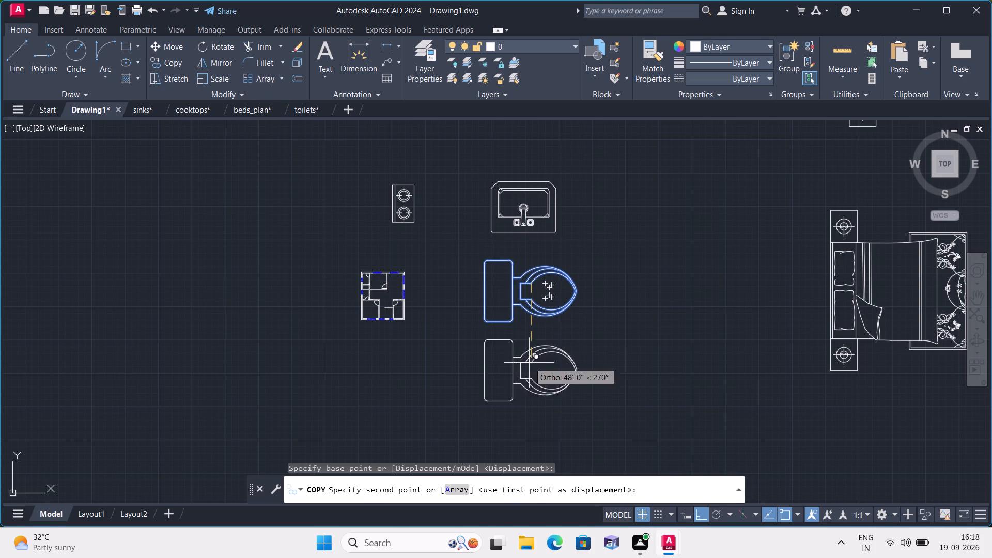
click(527, 383)
key(Escape)
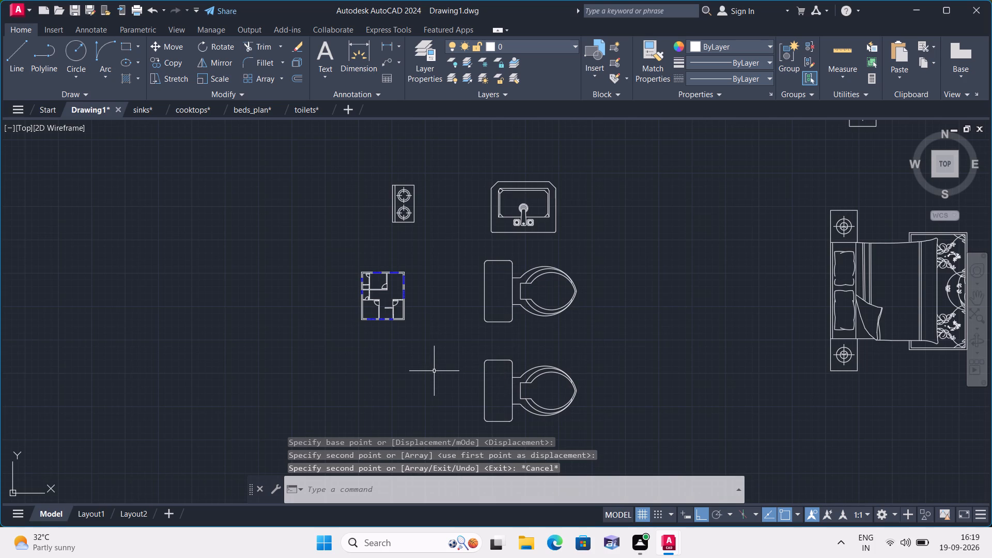
Scale down the upper toilet freehand to a small fraction of its size, using a base point within its tank.
click(524, 282)
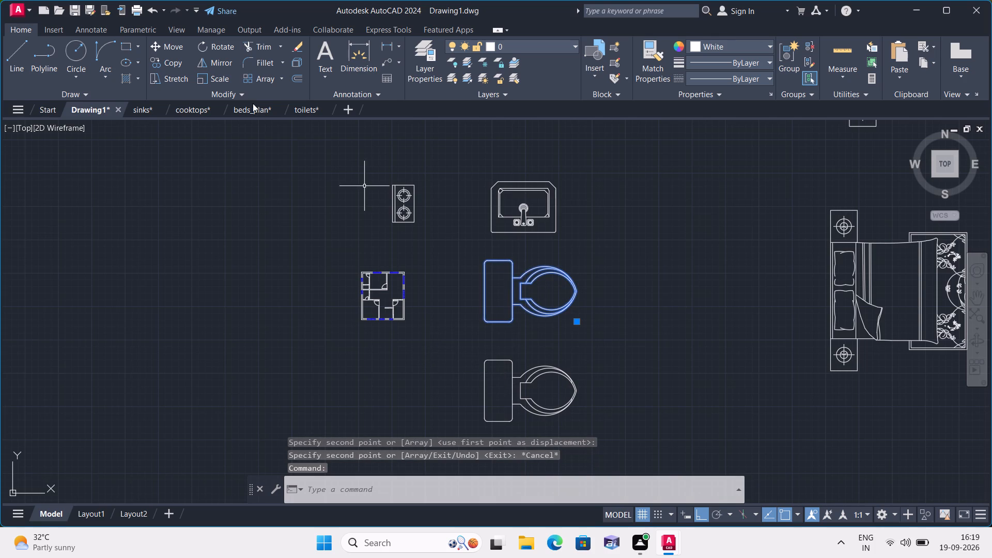
click(225, 78)
click(493, 293)
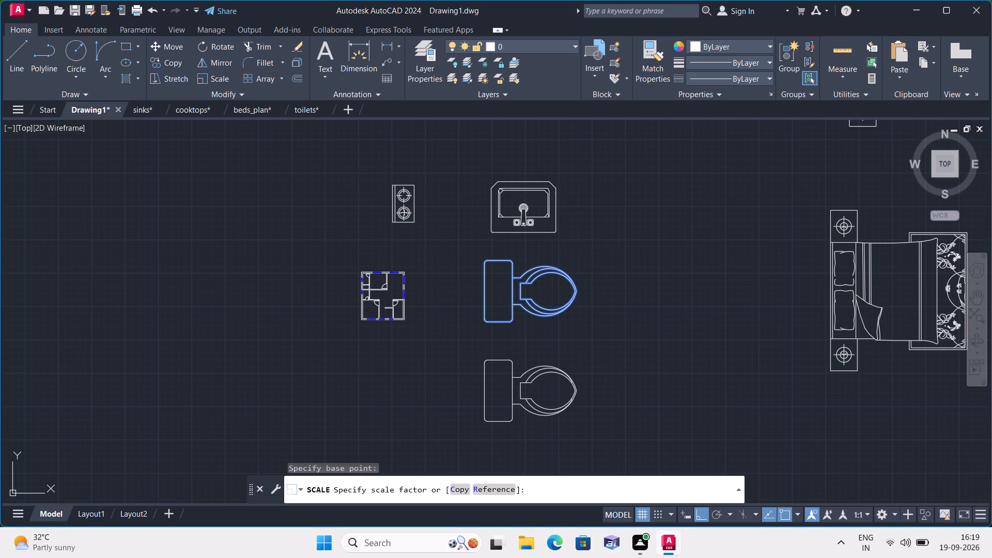
click(498, 298)
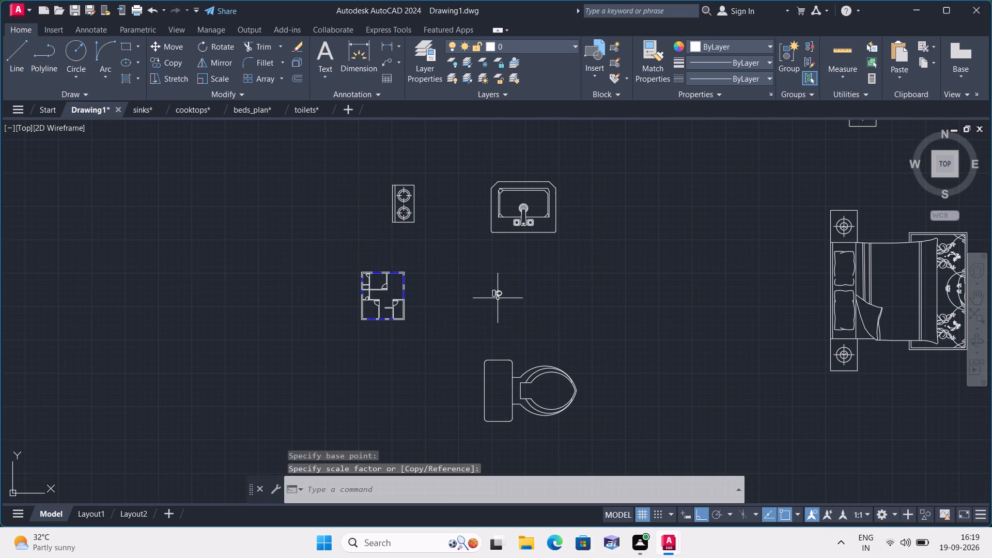
Move the reduced toilet, with Ortho off, to just outside the floor plan's left wall beside the upper-left room.
click(495, 295)
click(504, 296)
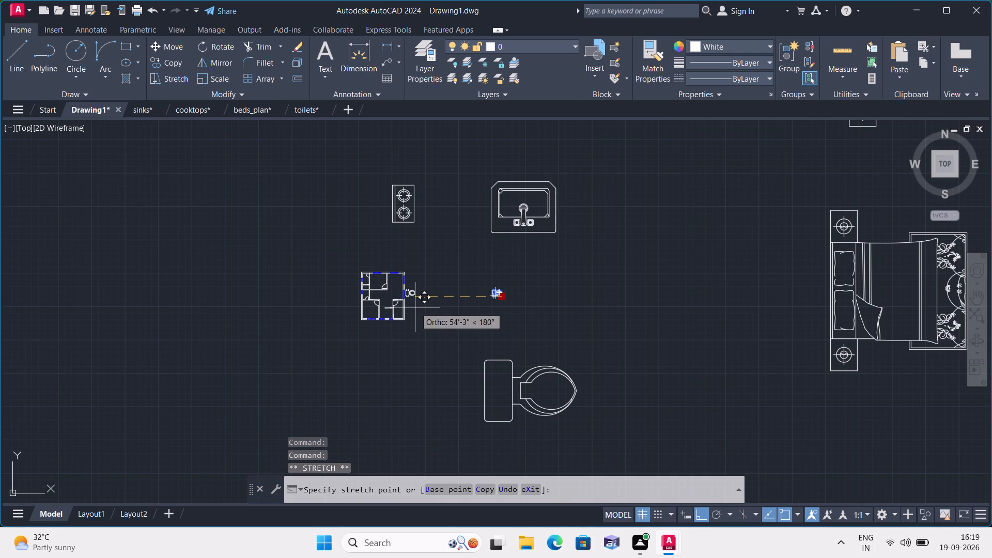
key(F8)
middle_drag(415, 307, 528, 367)
scroll(473, 345, up, 2)
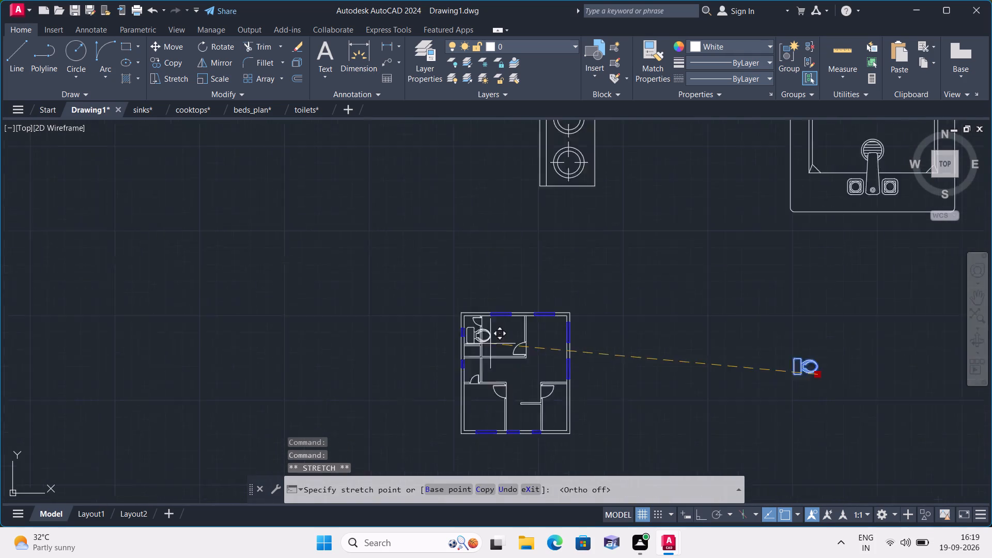
scroll(490, 344, up, 3)
click(303, 345)
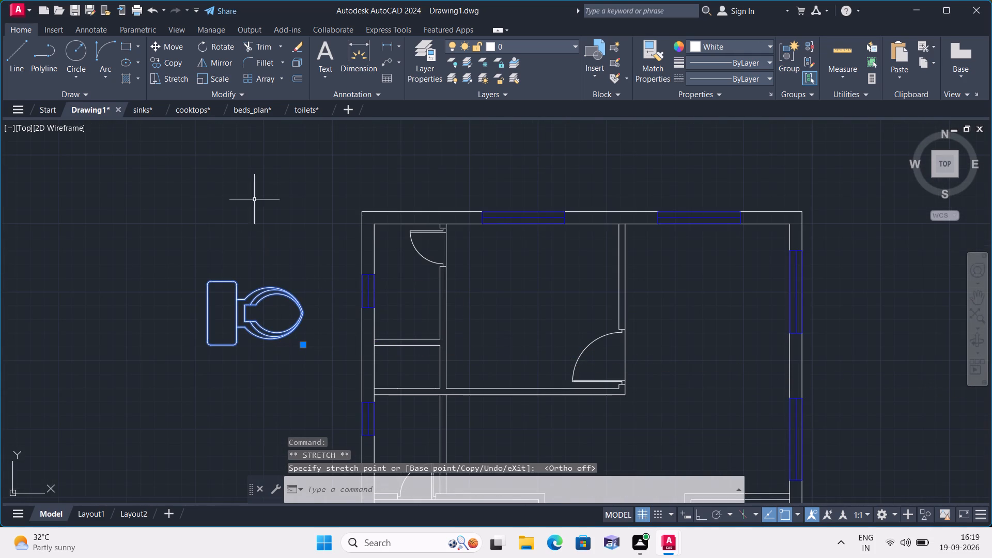
Scale down the toilet beside the plan freehand once more, using a base point within its bowl.
click(222, 78)
click(274, 311)
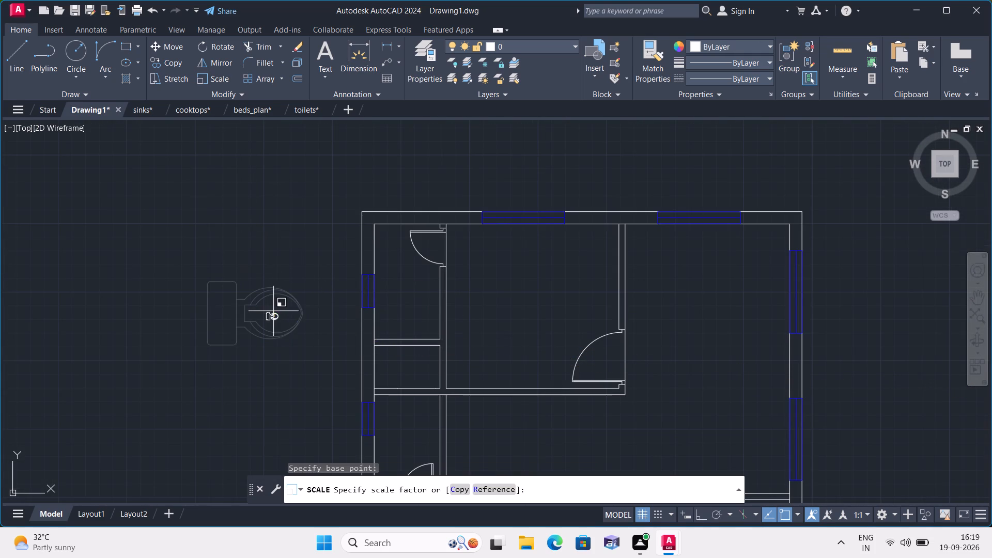
click(280, 323)
Move the small toilet into the floor plan's upper-left room, beside the blue window in the left wall.
click(274, 318)
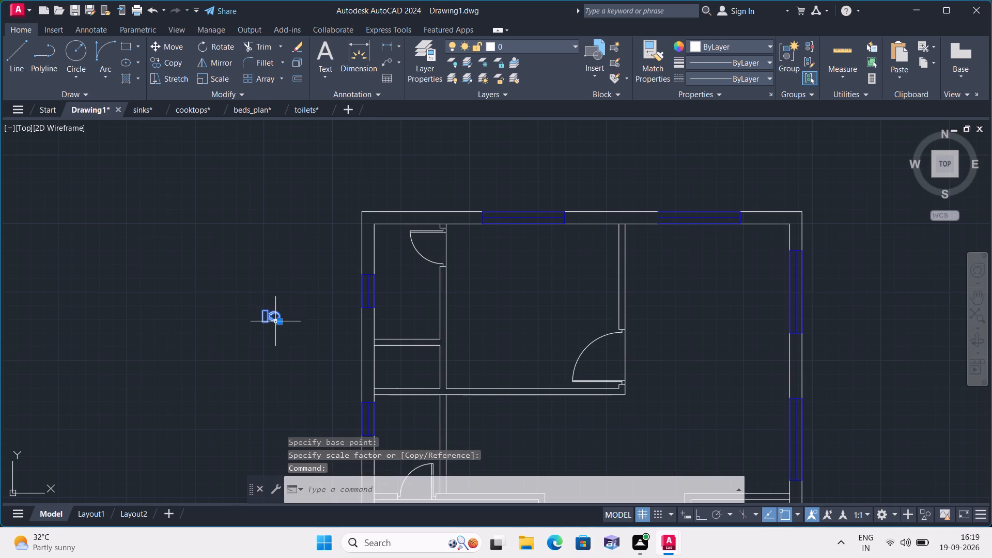
click(278, 324)
scroll(395, 306, up, 4)
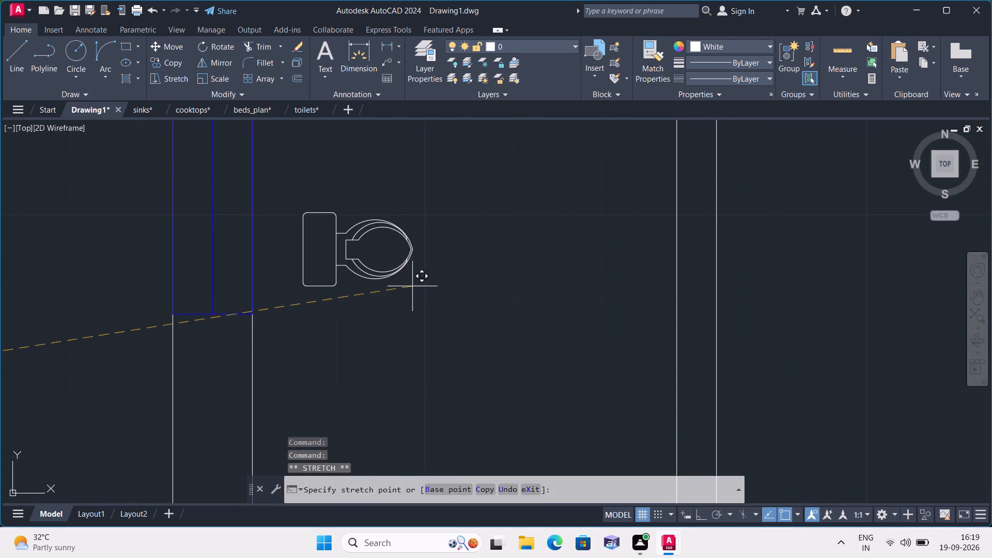
click(412, 286)
Enlarge the toilet in the upper-left room freehand to nearly twice its size, using a base point within its bowl.
scroll(447, 305, down, 1)
click(212, 76)
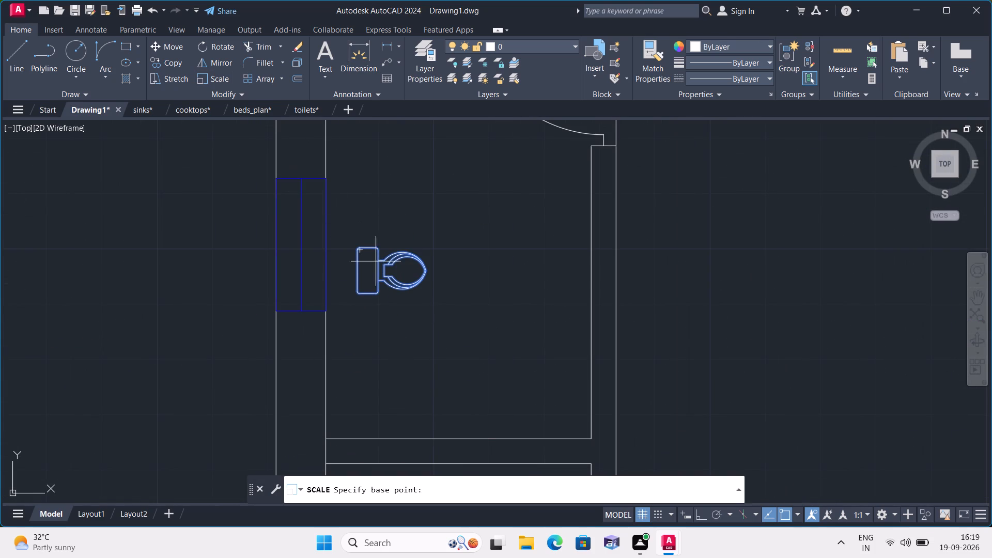
click(390, 272)
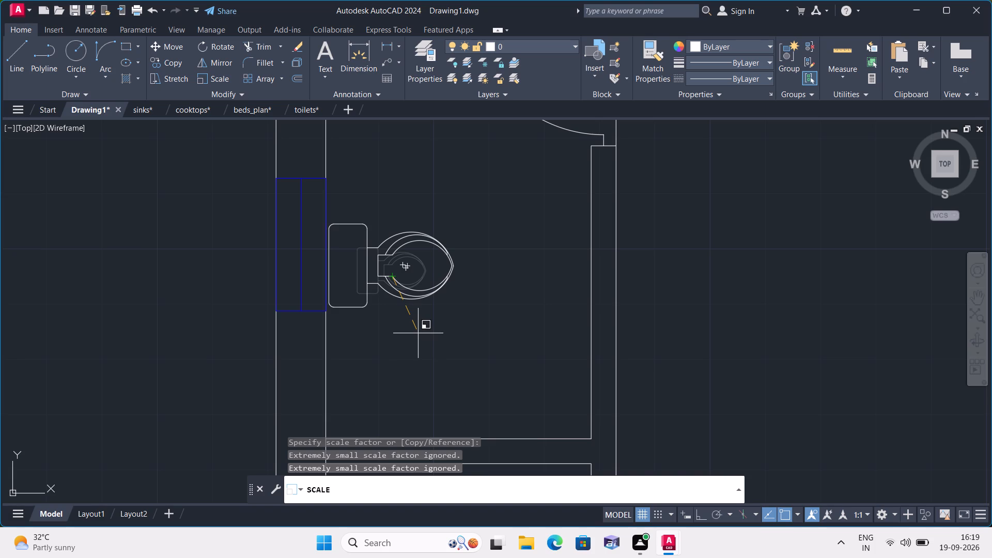
click(418, 333)
Move the enlarged toilet so its tank sits against the left wall, centred on the blue window of the upper-left room.
click(362, 272)
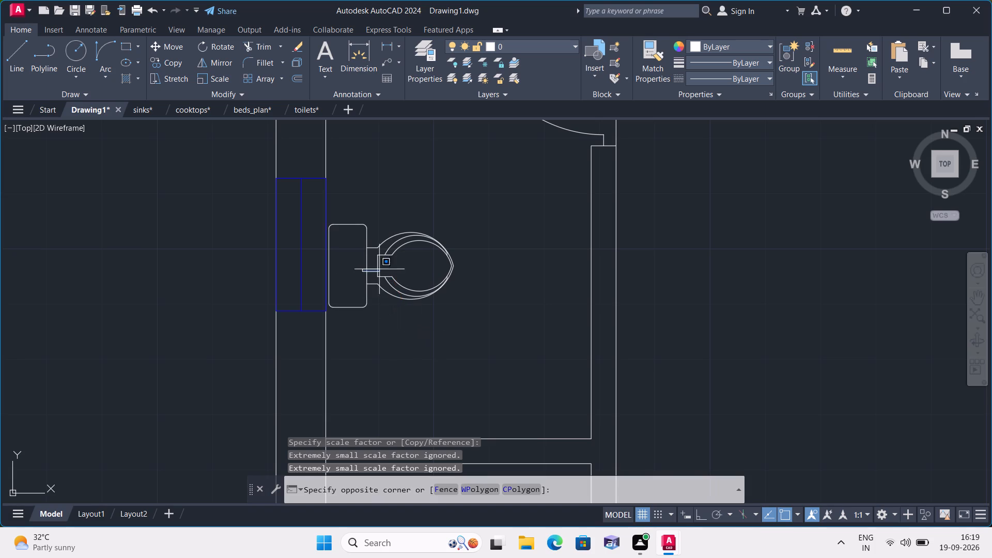
middle_drag(439, 319, 467, 360)
scroll(467, 360, down, 1)
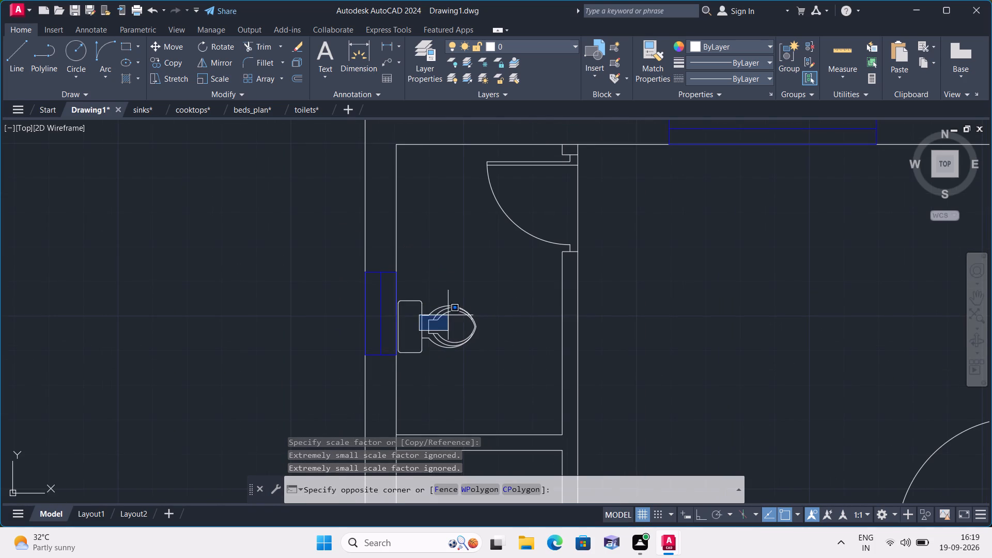
click(445, 312)
click(445, 311)
click(445, 311)
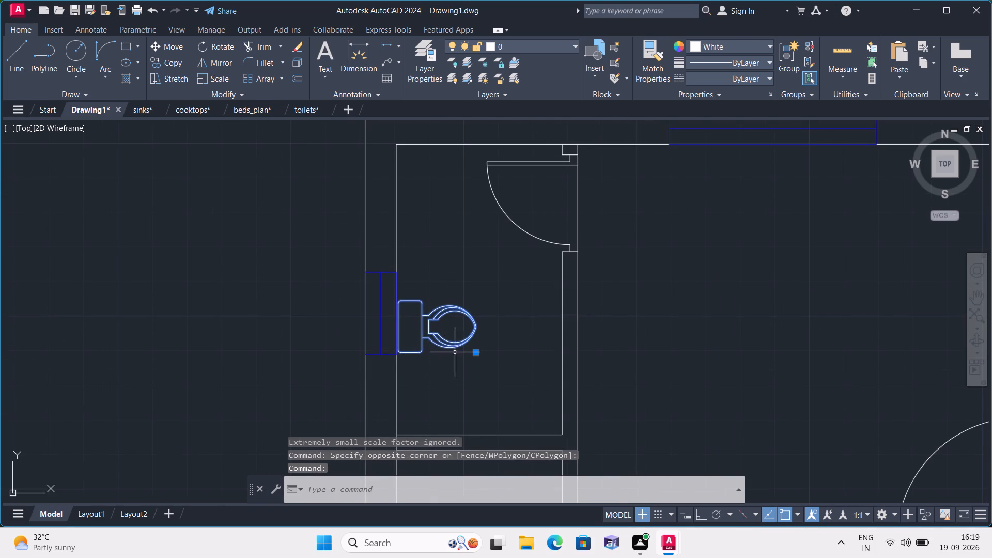
click(477, 352)
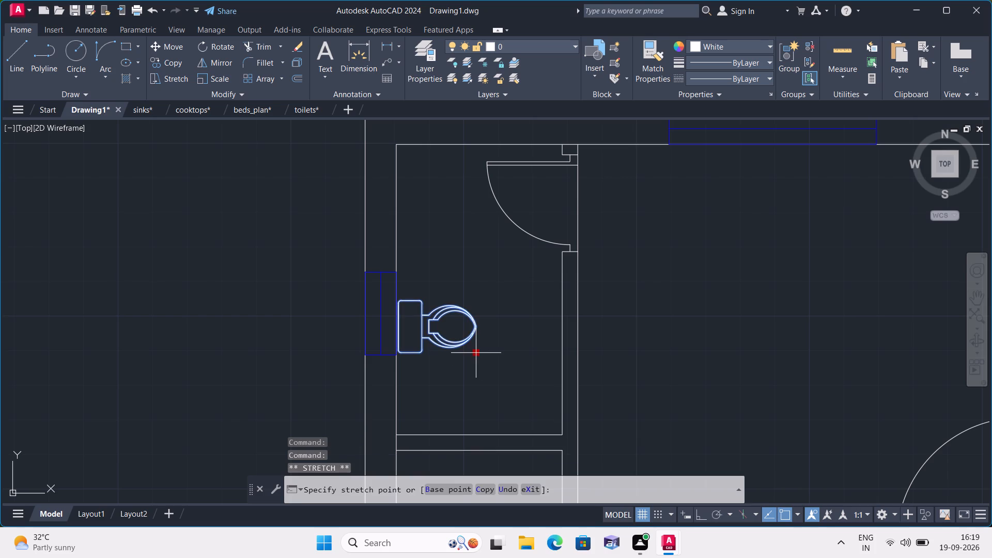
click(479, 342)
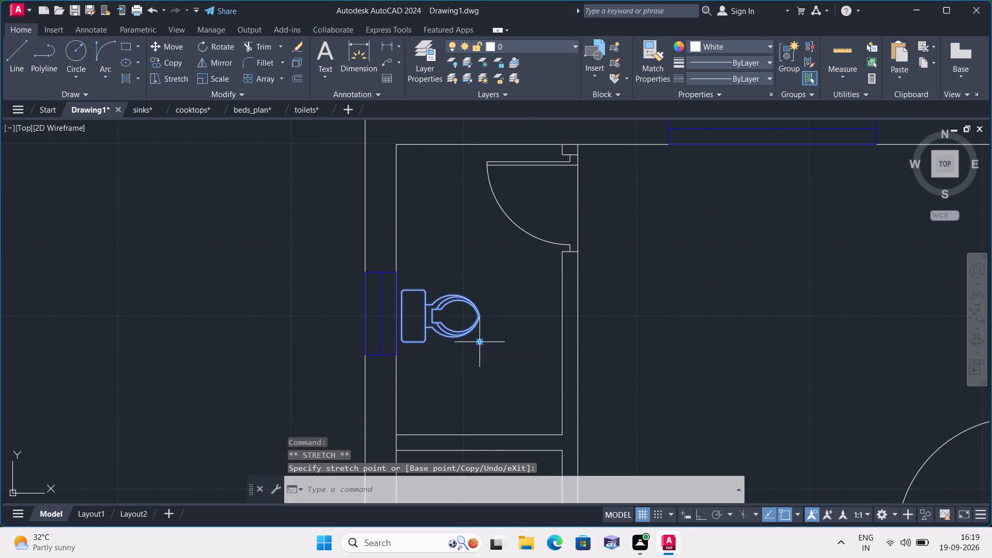
scroll(446, 329, up, 2)
click(527, 366)
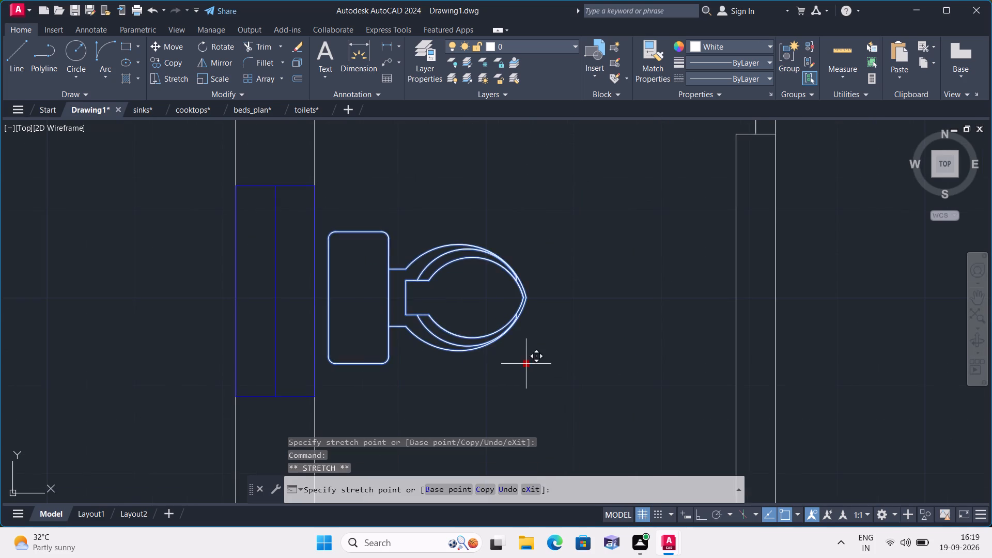
click(515, 358)
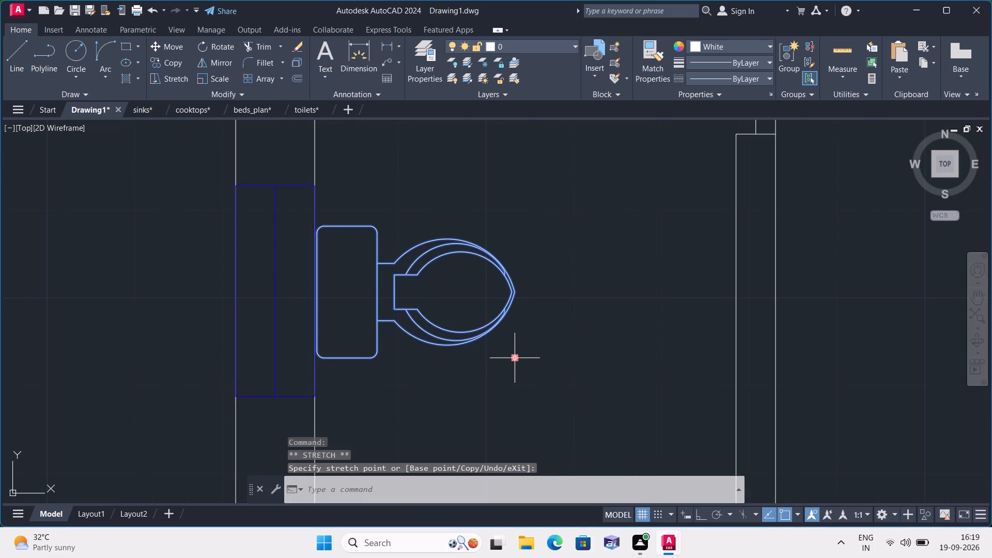
key(Escape)
Scale down the remaining large toilet outside the plan freehand to about a third, using a base point within its tank.
scroll(521, 386, down, 6)
middle_drag(569, 429, 468, 309)
scroll(468, 308, down, 1)
middle_drag(596, 404, 520, 301)
scroll(513, 238, down, 2)
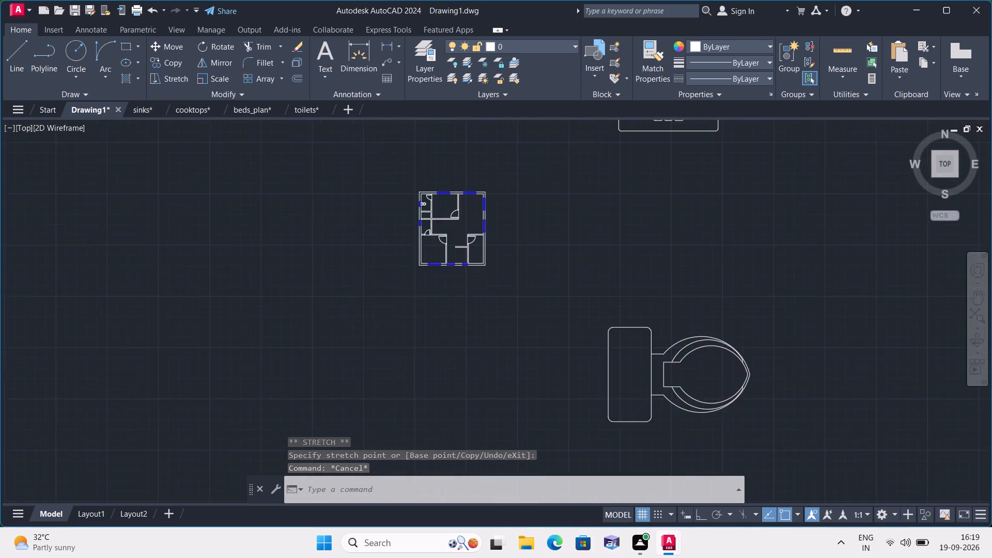
click(615, 305)
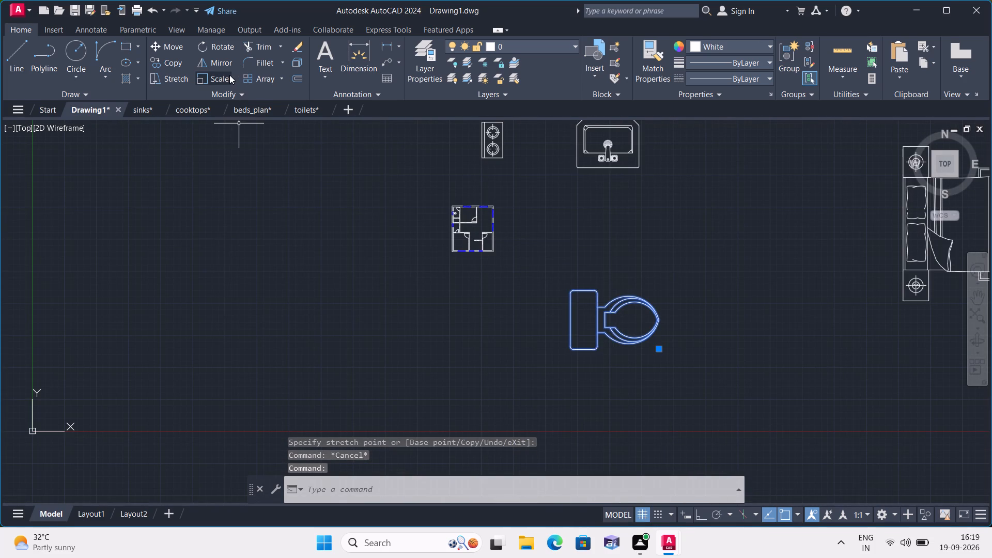
click(214, 78)
click(586, 311)
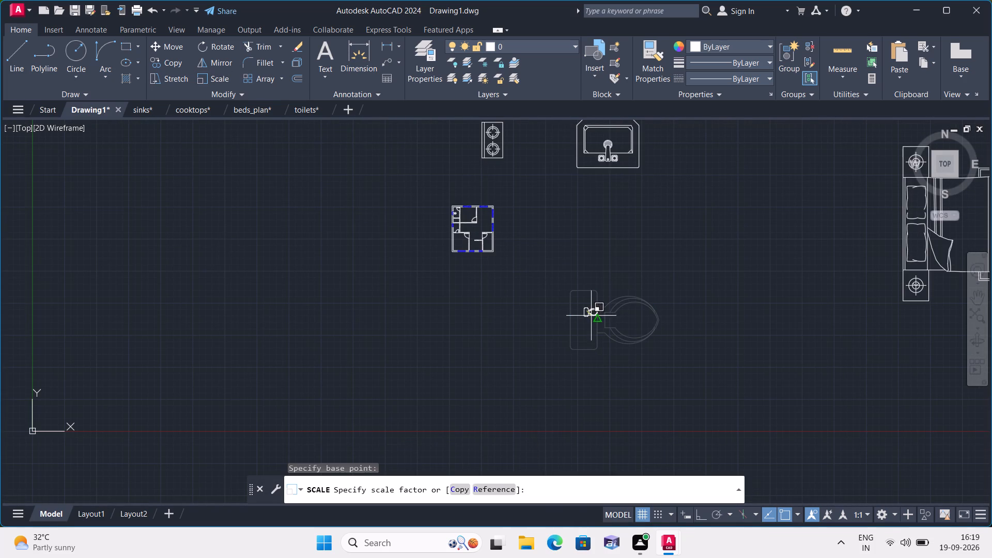
click(594, 316)
Move the reduced toilet to the open area just outside the floor plan's left wall.
click(594, 306)
click(610, 321)
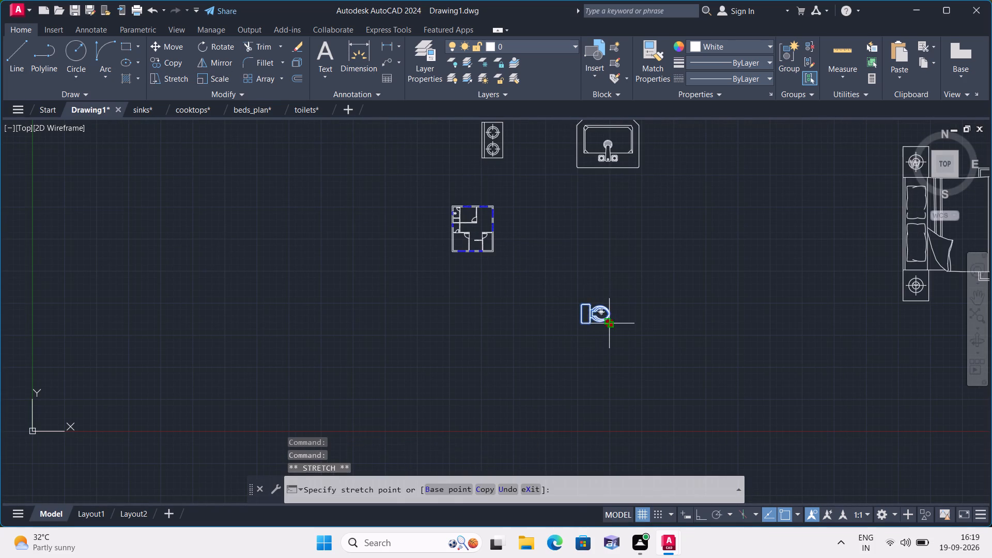
scroll(504, 243, up, 3)
middle_drag(435, 280, 486, 397)
scroll(449, 369, up, 2)
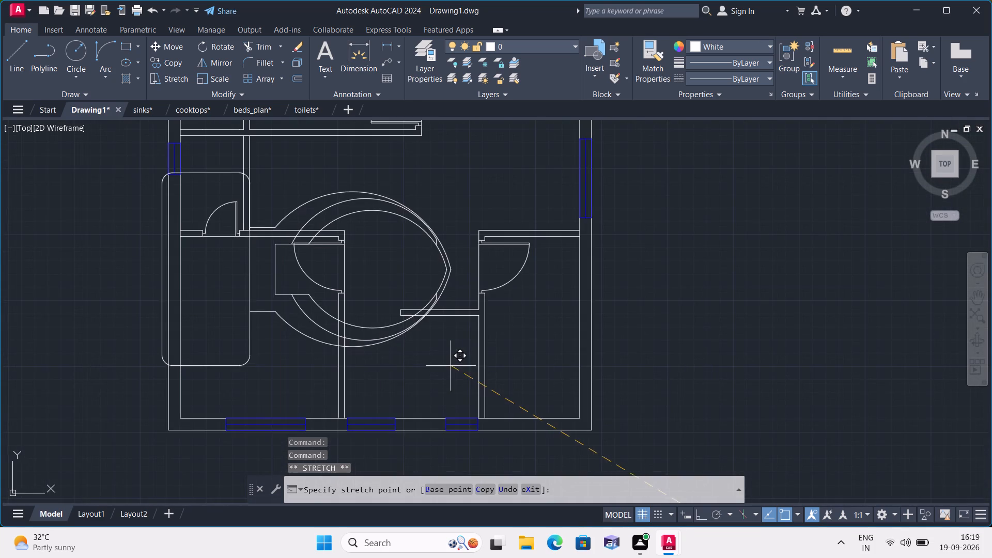
middle_drag(472, 380, 723, 506)
click(365, 396)
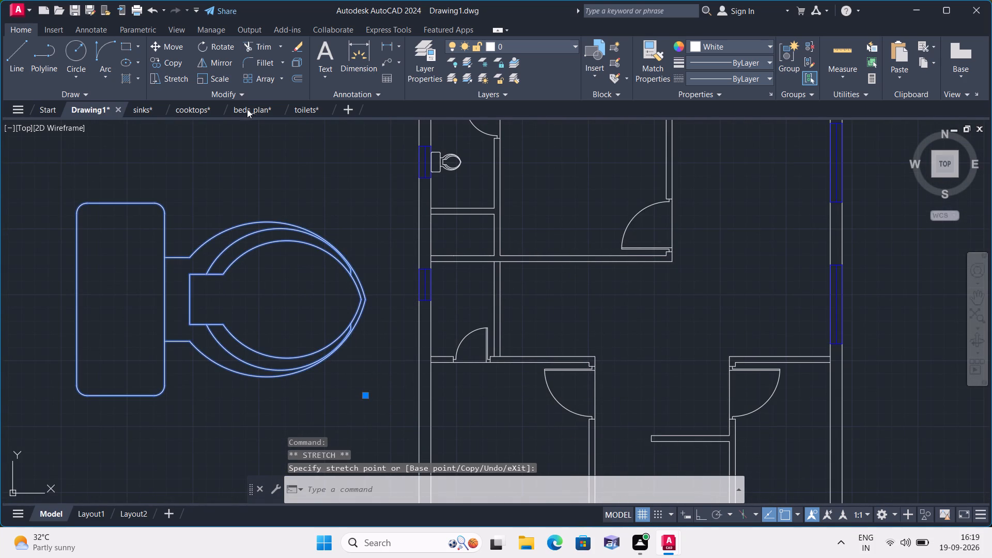
Scale down the toilet outside the left wall freehand to roughly match the one already placed, using a base point within its bowl.
click(215, 77)
click(246, 285)
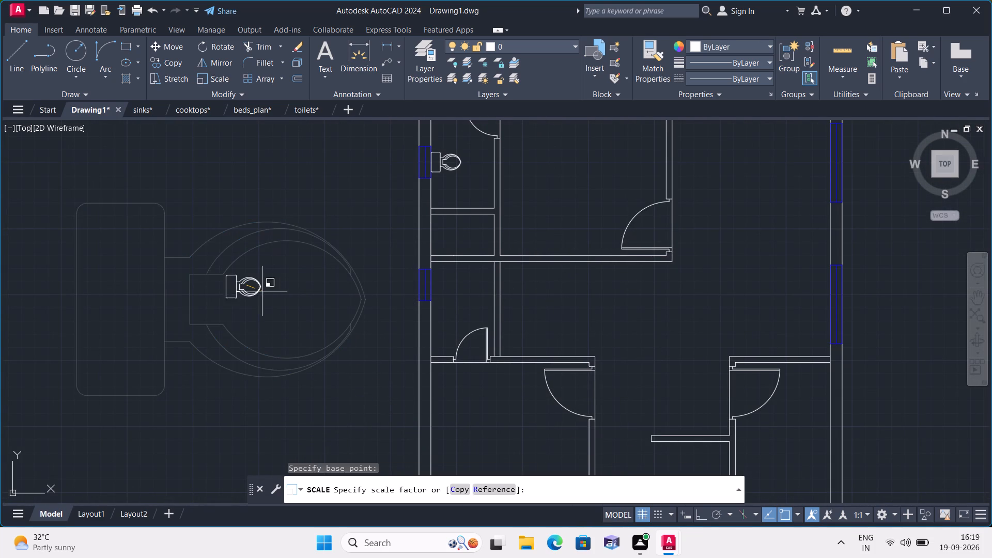
click(263, 291)
Move the scaled toilet into the lower left-side bathroom, with its tank against the left wall at the blue window.
click(256, 281)
click(260, 298)
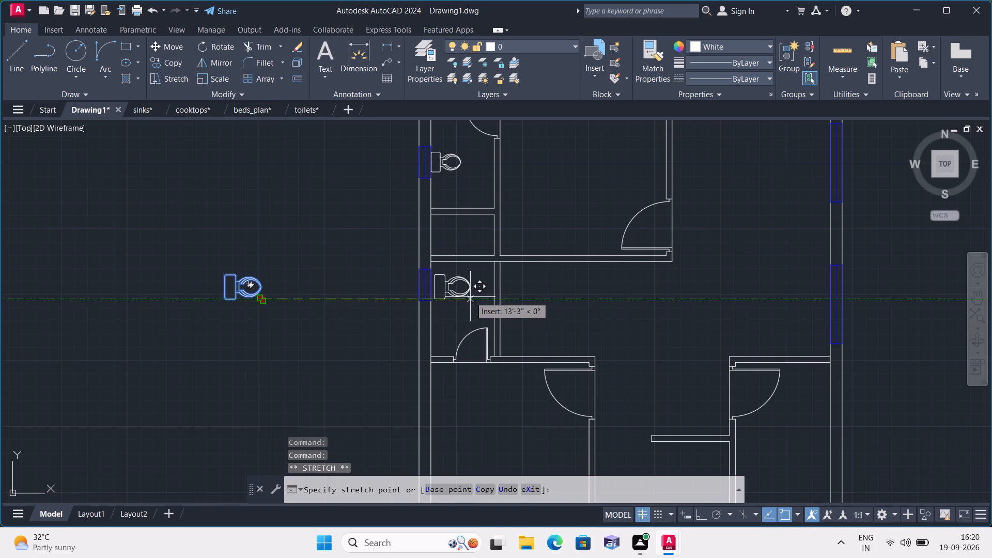
scroll(470, 297, up, 2)
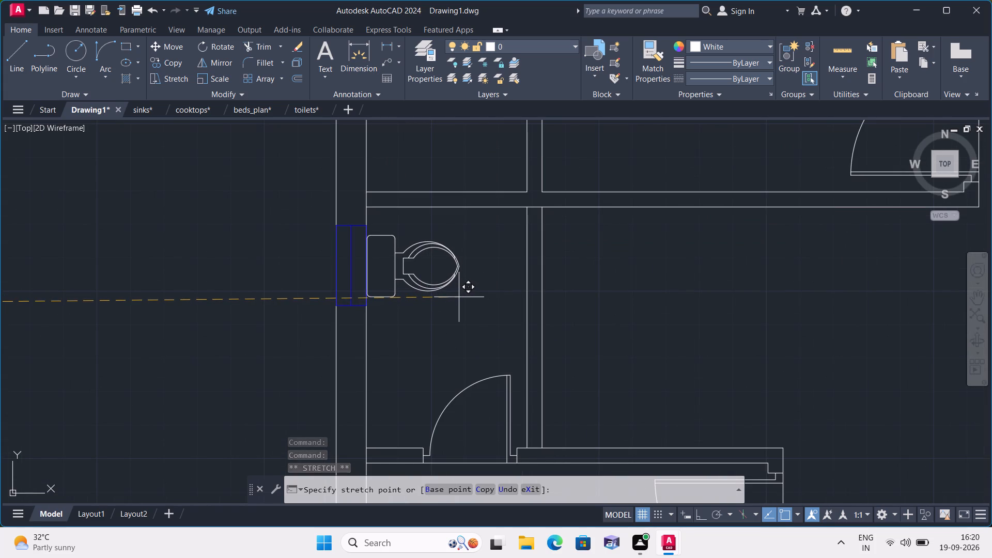
click(459, 297)
key(Escape)
With Ortho on, draw an L-shaped counter line from the short partition's underside, about 4'-7" down, then across to the bottom-middle room's left wall.
scroll(458, 311, down, 2)
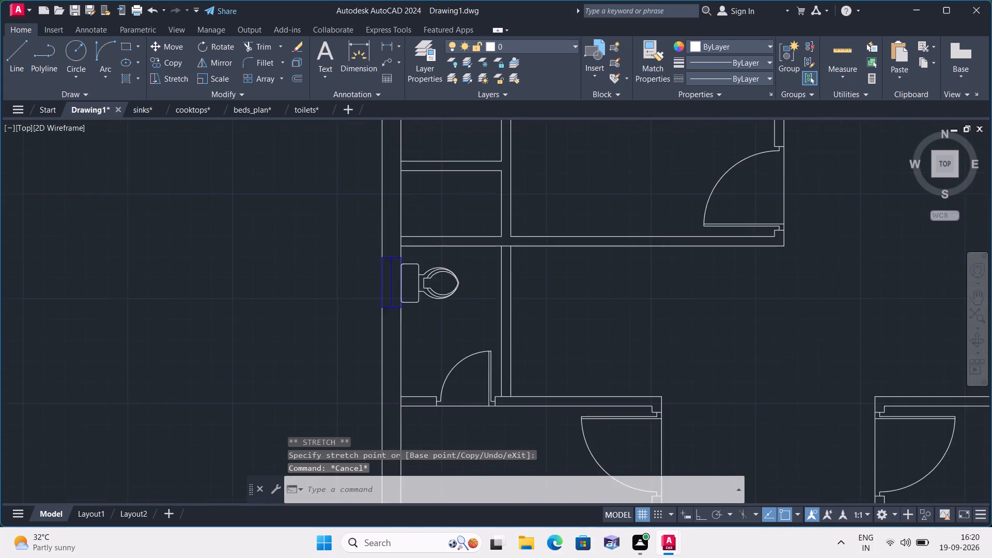
scroll(487, 346, down, 1)
middle_drag(638, 342, 444, 252)
scroll(637, 342, down, 1)
scroll(446, 257, down, 1)
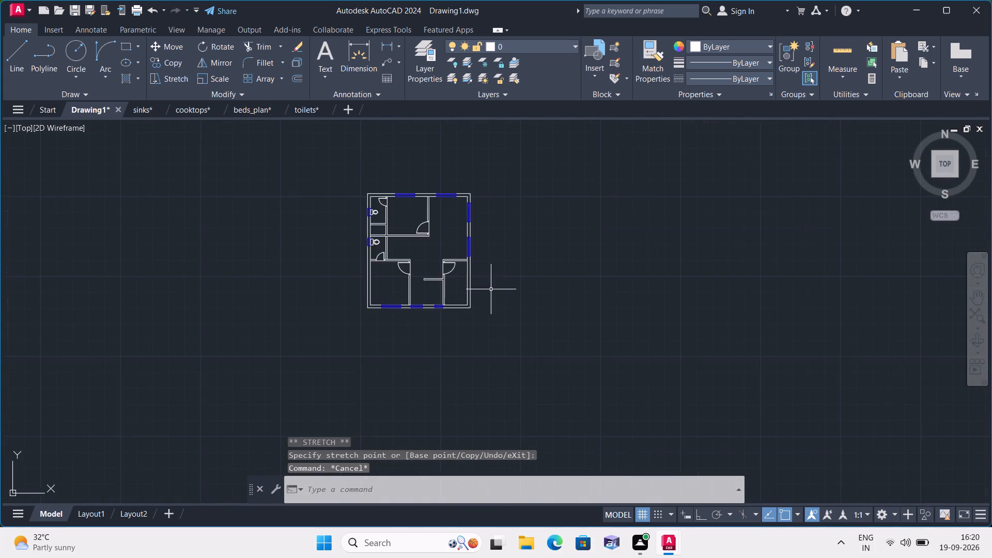
scroll(495, 291, down, 1)
scroll(574, 309, down, 1)
middle_click(553, 244)
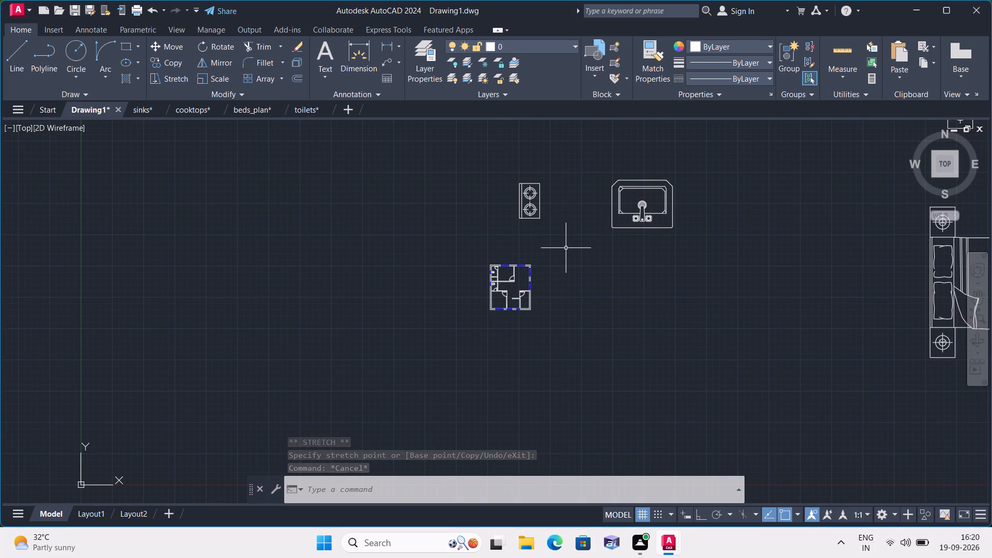
scroll(566, 248, up, 1)
middle_click(566, 248)
scroll(454, 348, up, 4)
scroll(577, 312, up, 1)
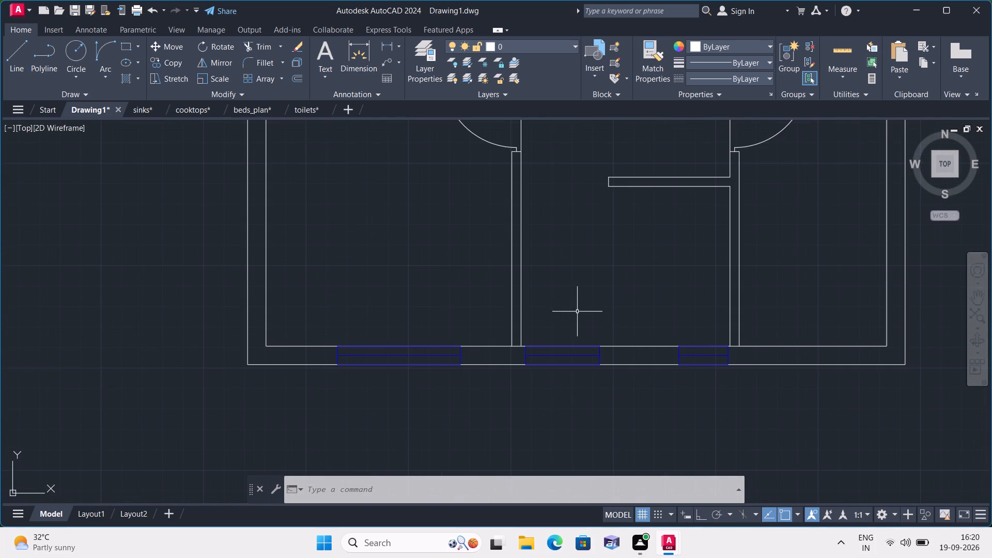
text(l)
key(space)
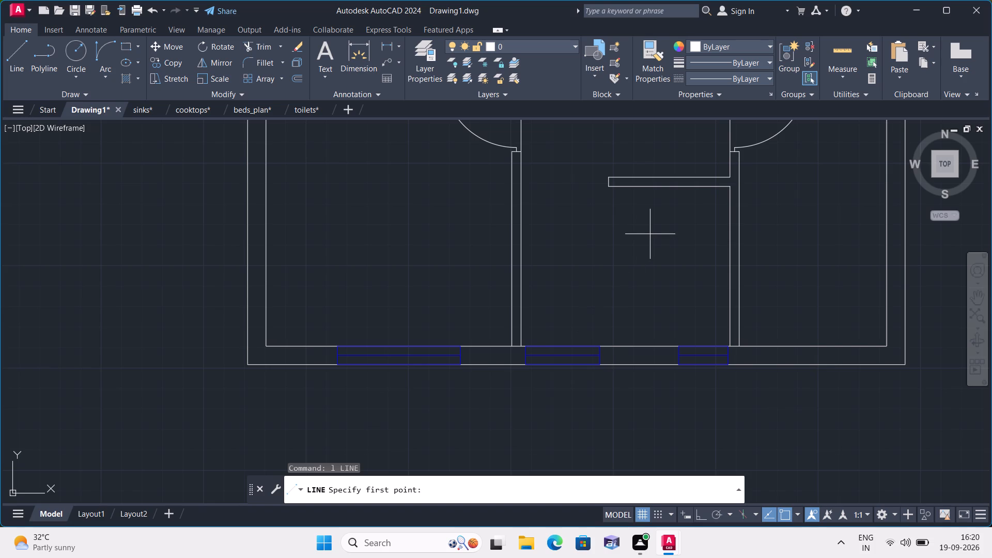
text(l)
key(space)
key(F8)
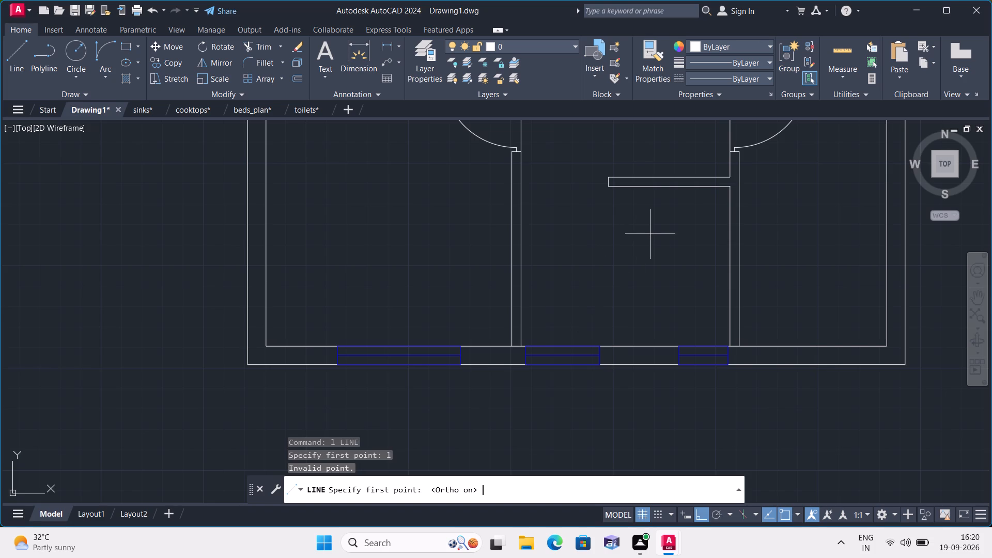
click(681, 188)
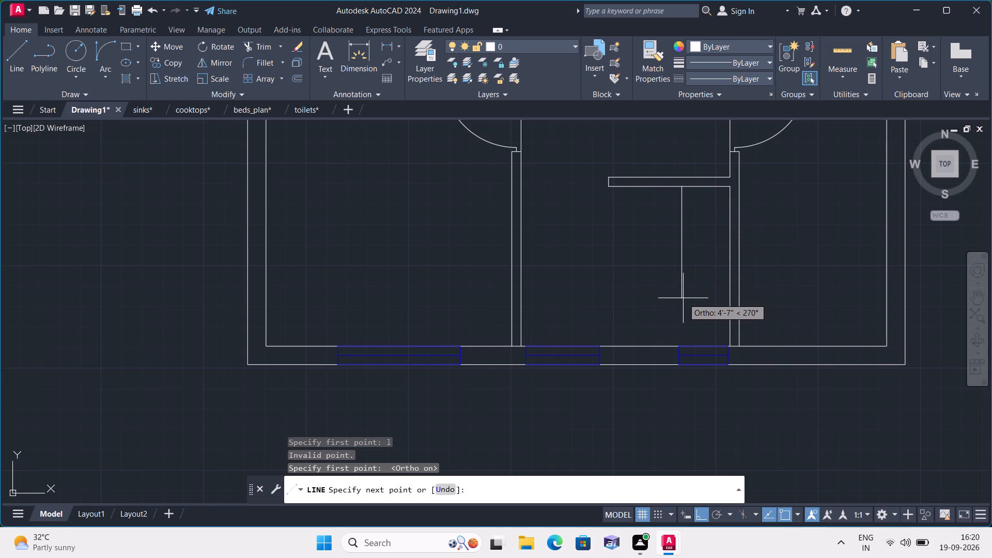
click(683, 298)
click(522, 298)
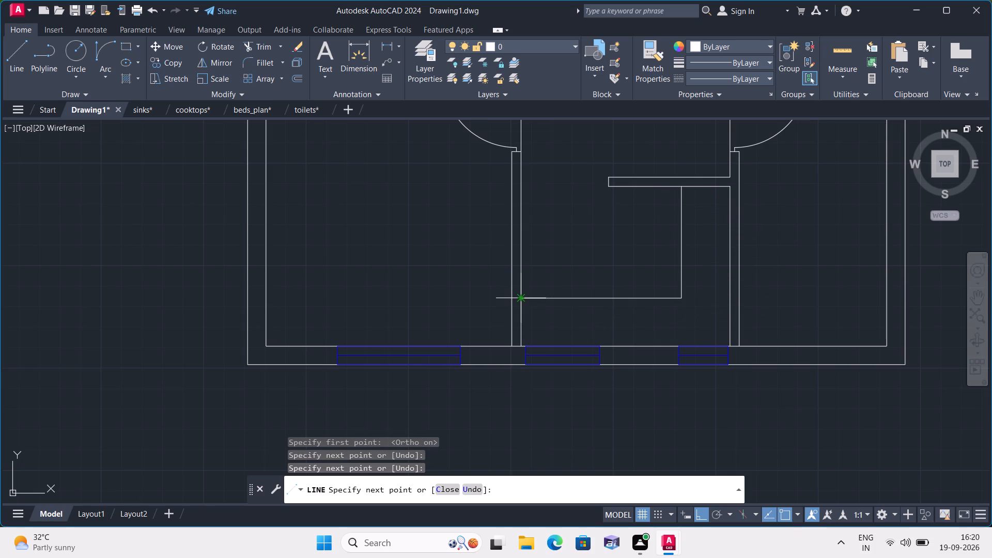
key(space)
Scale down the two-burner cooktop above the plan freehand to just over a third, using a base point midway between its burners.
scroll(521, 299, down, 4)
middle_drag(429, 238, 425, 287)
scroll(429, 238, down, 1)
scroll(425, 287, down, 1)
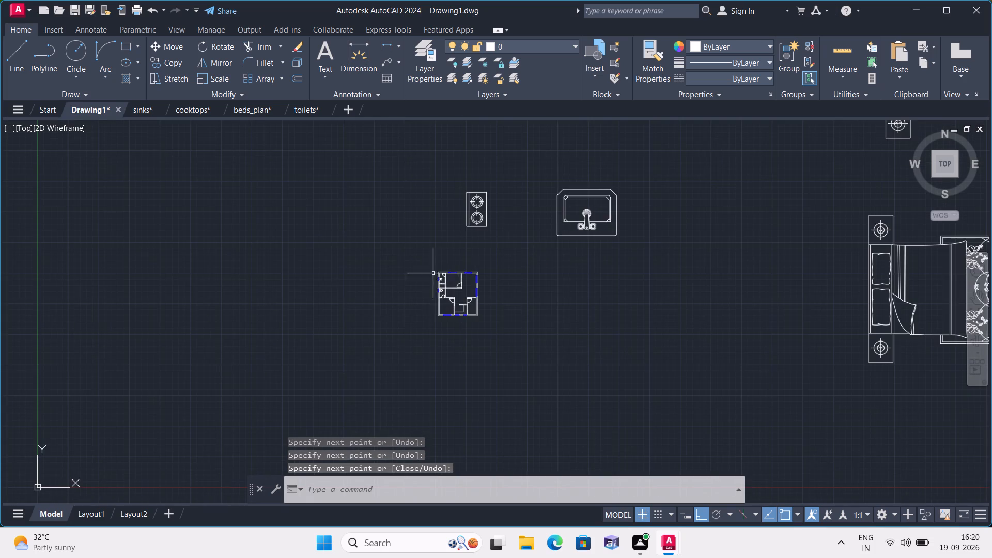
scroll(447, 169, up, 2)
click(453, 186)
click(577, 338)
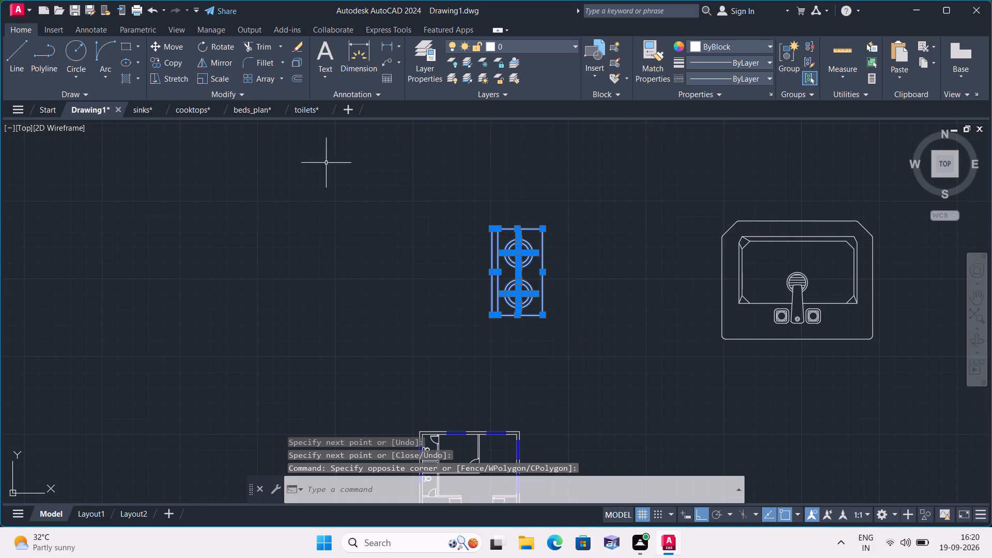
click(218, 75)
click(521, 275)
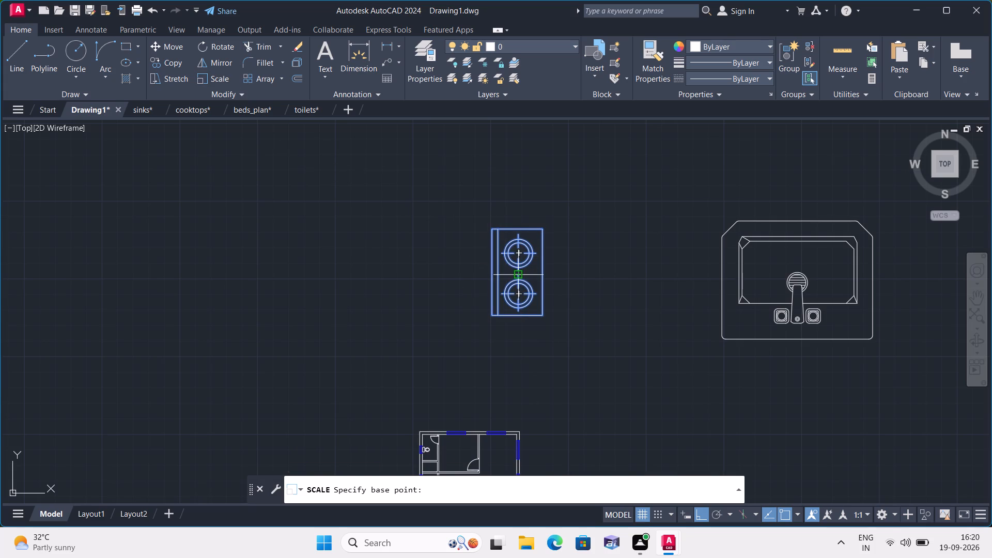
click(523, 285)
Move the reduced cooktop, with Ortho off, to the open area outside the floor plan's right wall.
drag(482, 239, 531, 281)
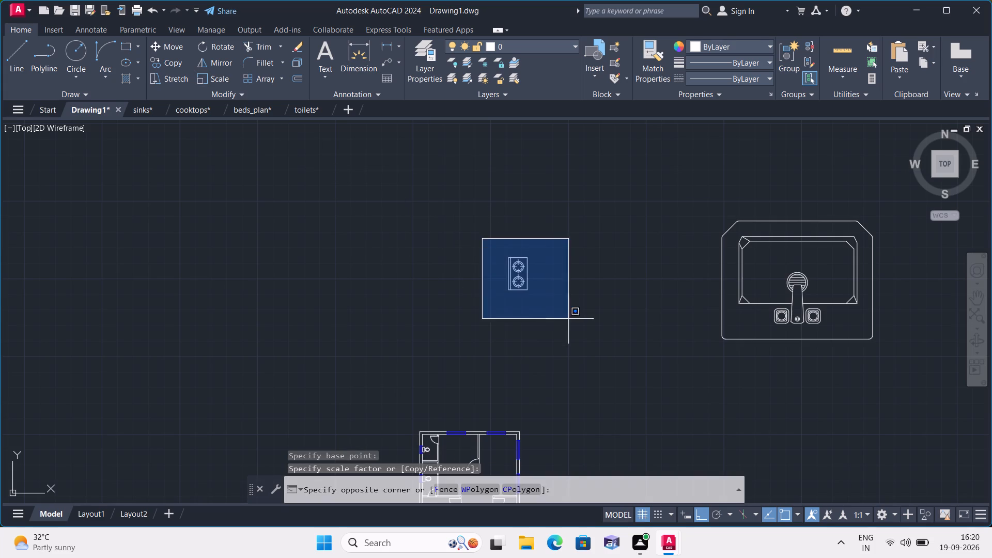
click(586, 331)
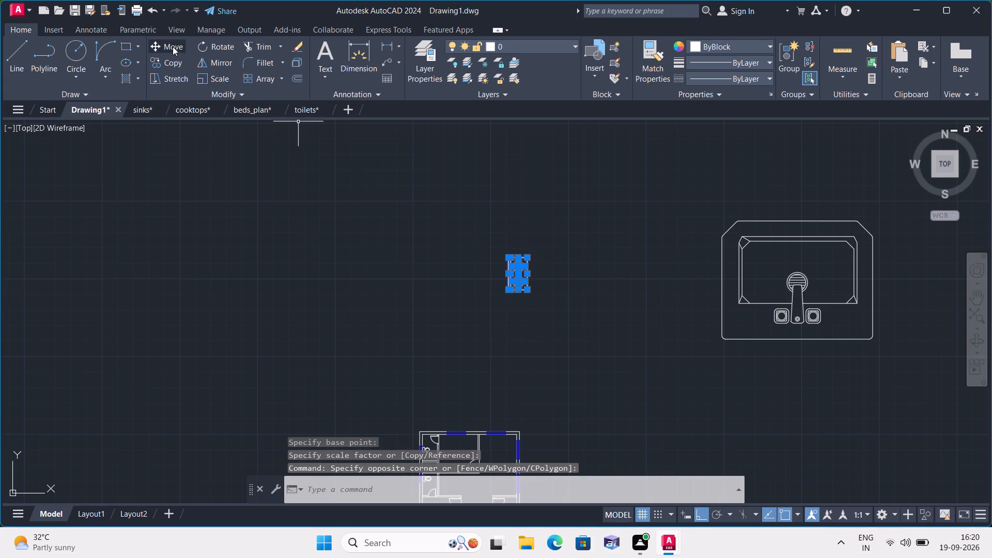
click(172, 45)
click(521, 266)
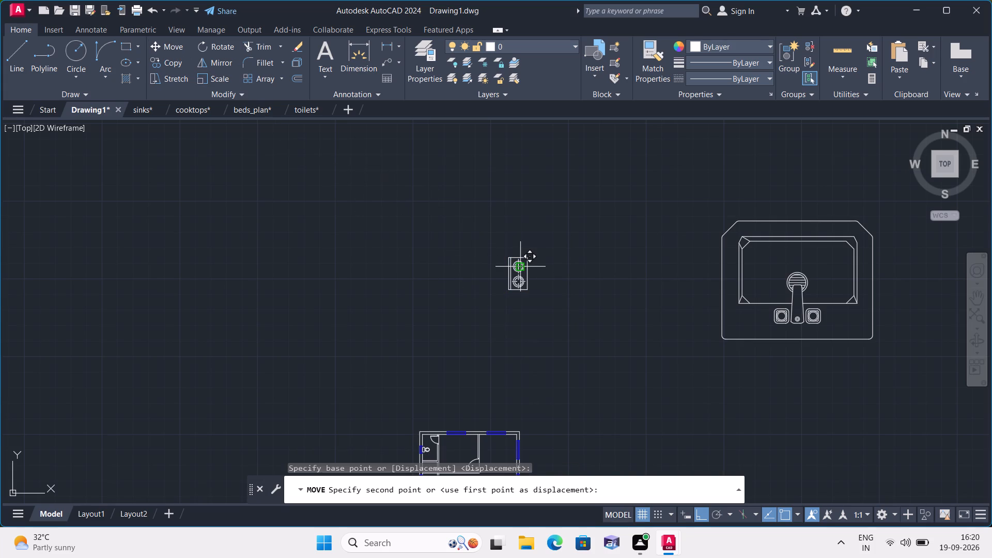
key(F8)
middle_drag(535, 379, 495, 213)
scroll(499, 197, down, 1)
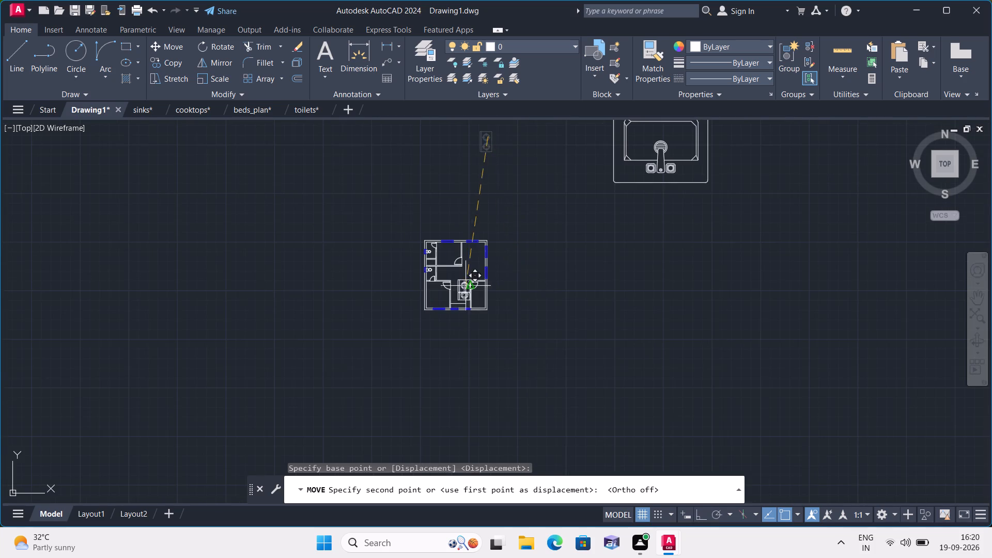
scroll(471, 283, up, 3)
click(669, 307)
Scale down the two-burner cooktop outside the plan's right wall freehand to about one third, using a base point midway between its burners.
drag(708, 379, 701, 375)
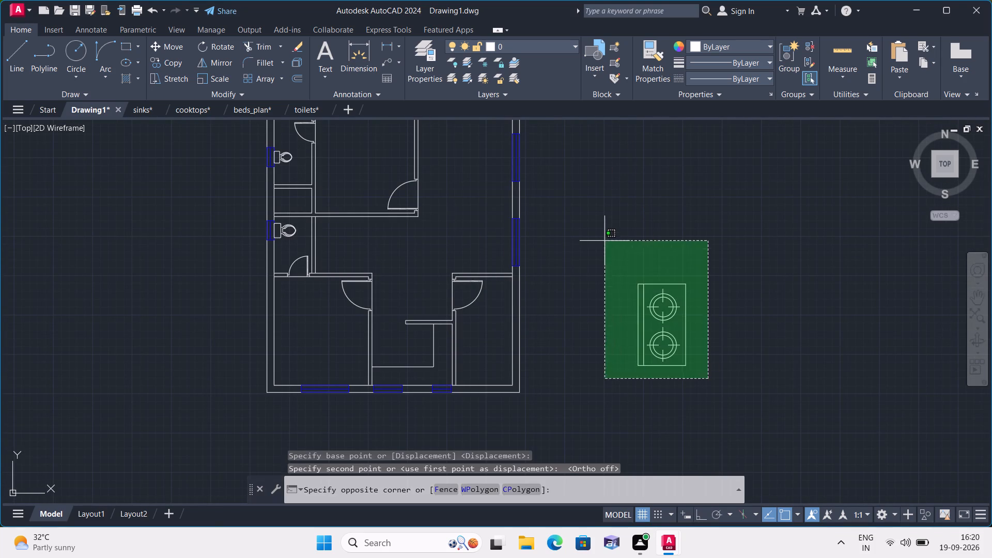
click(605, 241)
click(216, 77)
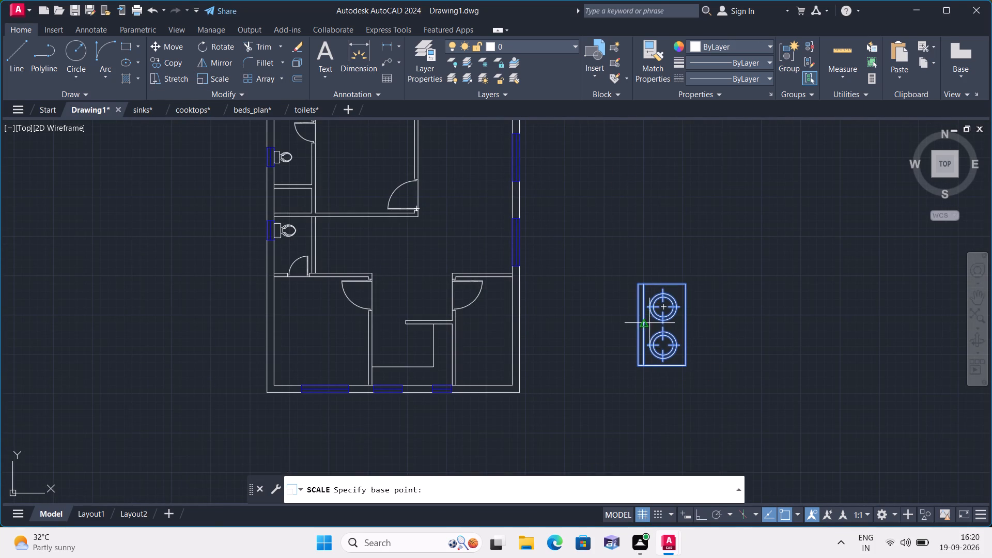
click(662, 324)
click(669, 332)
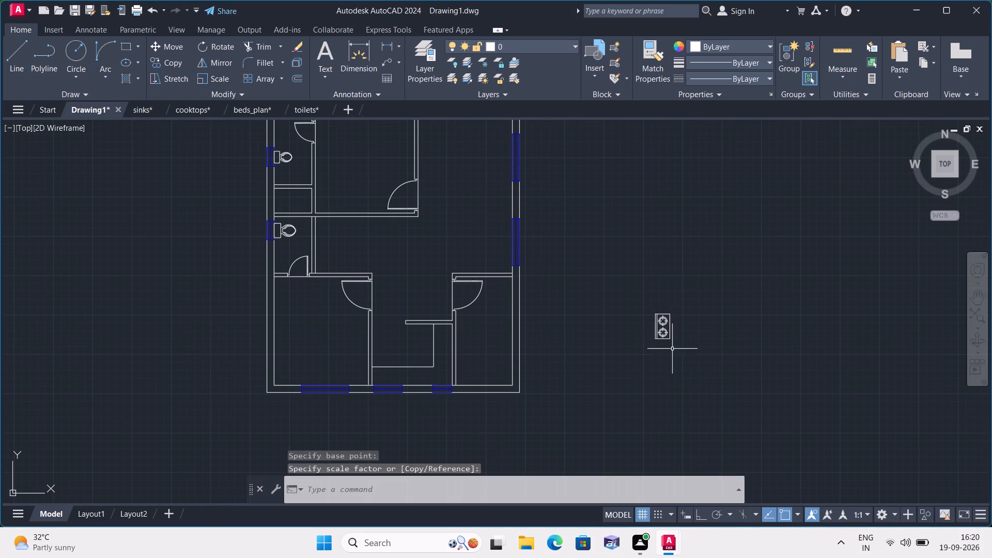
Move the reduced cooktop onto the kitchen counter's vertical leg, just below the short partition and beside the right kitchen wall.
click(674, 353)
click(619, 283)
click(172, 48)
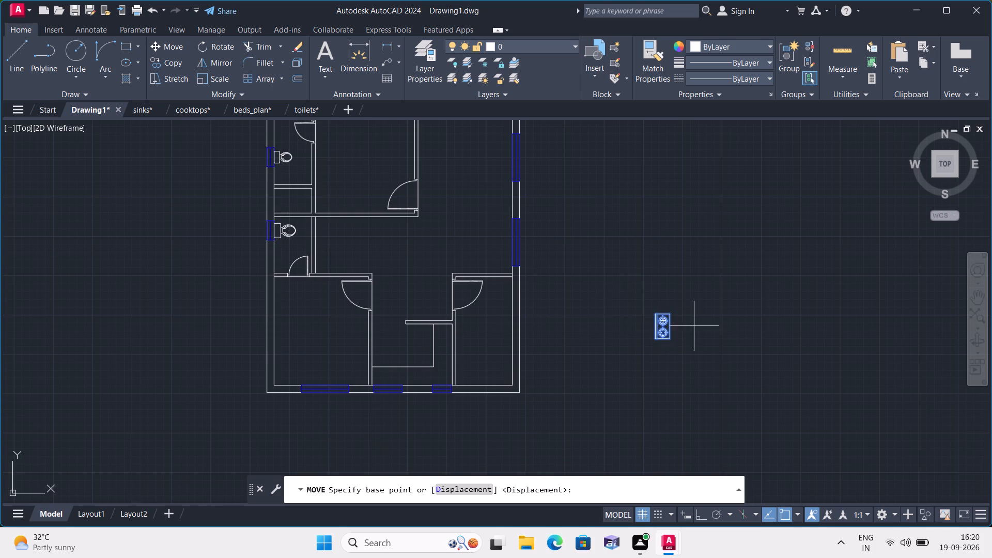
click(660, 332)
scroll(444, 345, up, 3)
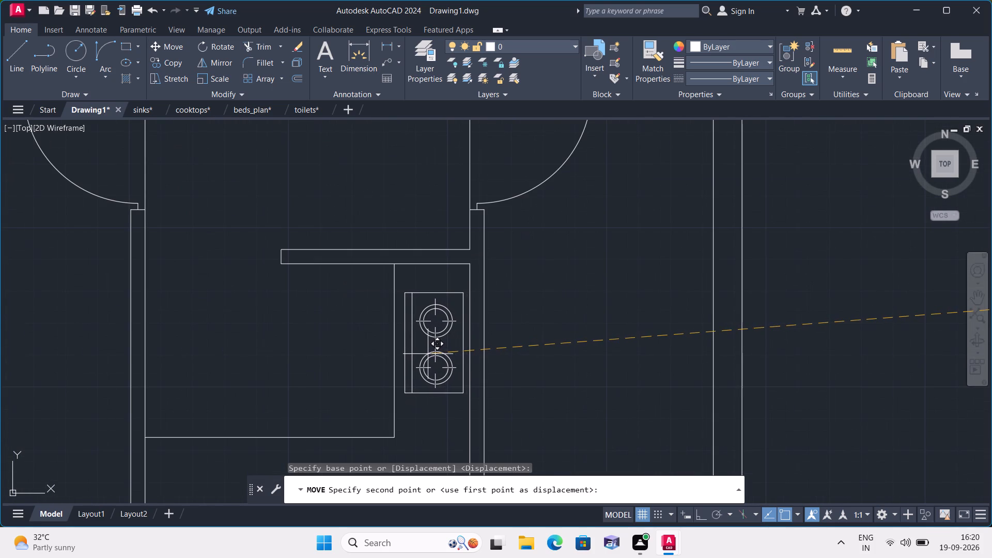
click(428, 354)
Scale down the sink above and to the right of the plan freehand to about 40%, using a base point inside its basin.
scroll(434, 344, down, 5)
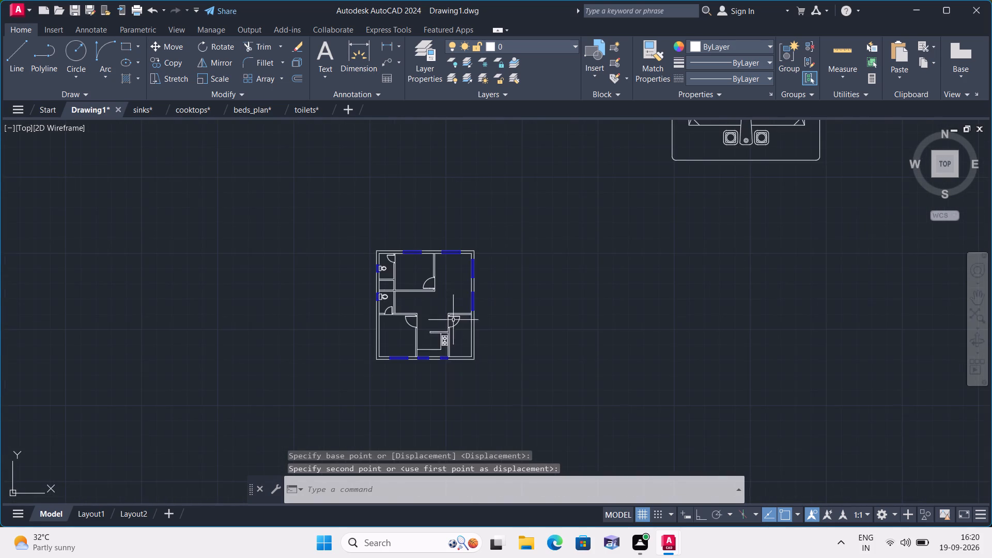
scroll(456, 290, down, 2)
click(596, 218)
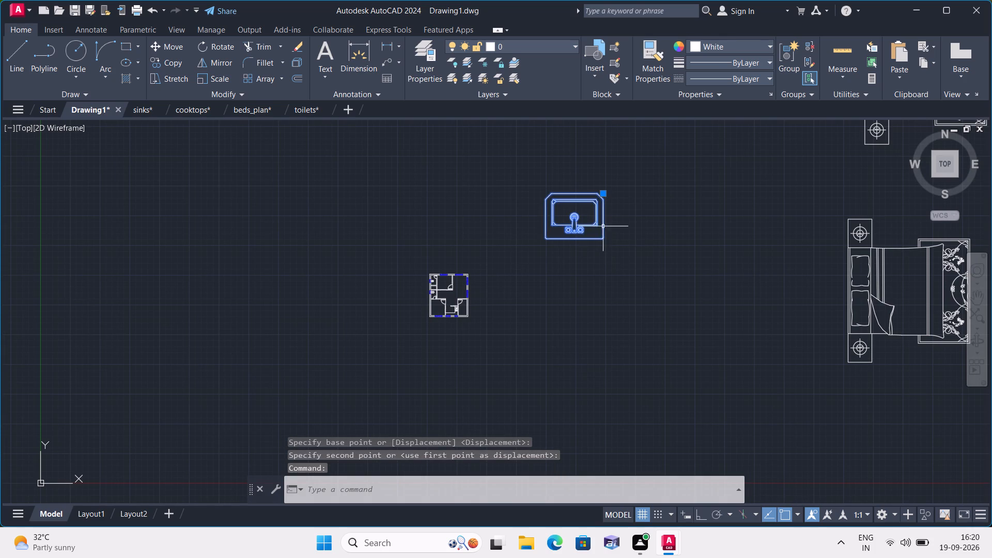
click(222, 81)
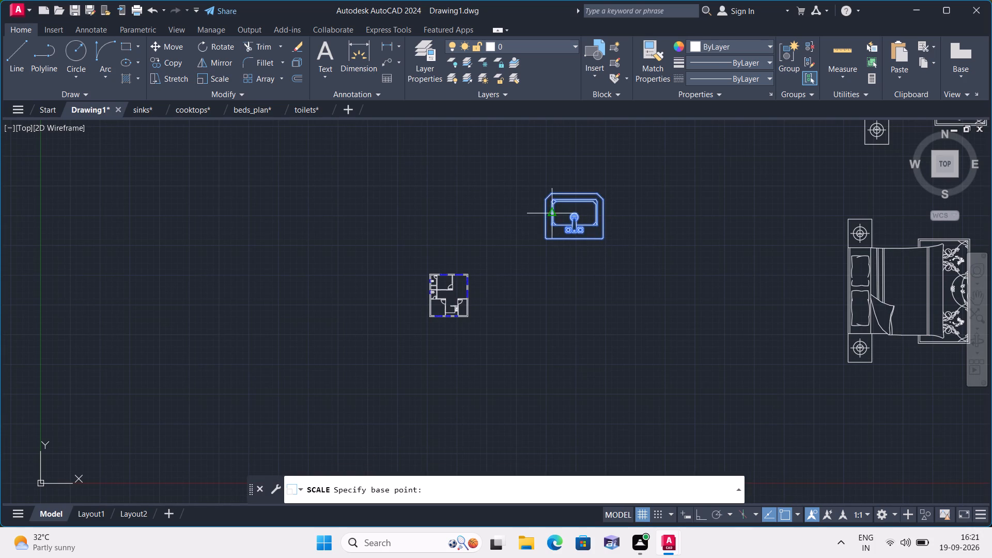
click(561, 216)
click(568, 223)
click(567, 222)
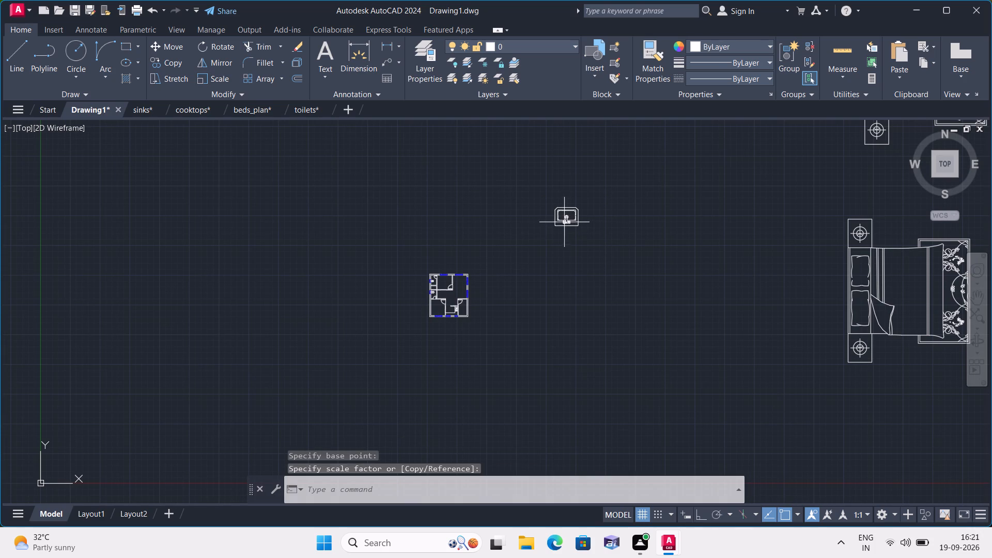
Move the reduced sink by its upper-right grip to the open area outside the floor plan's right wall.
click(564, 222)
click(580, 206)
scroll(459, 303, up, 4)
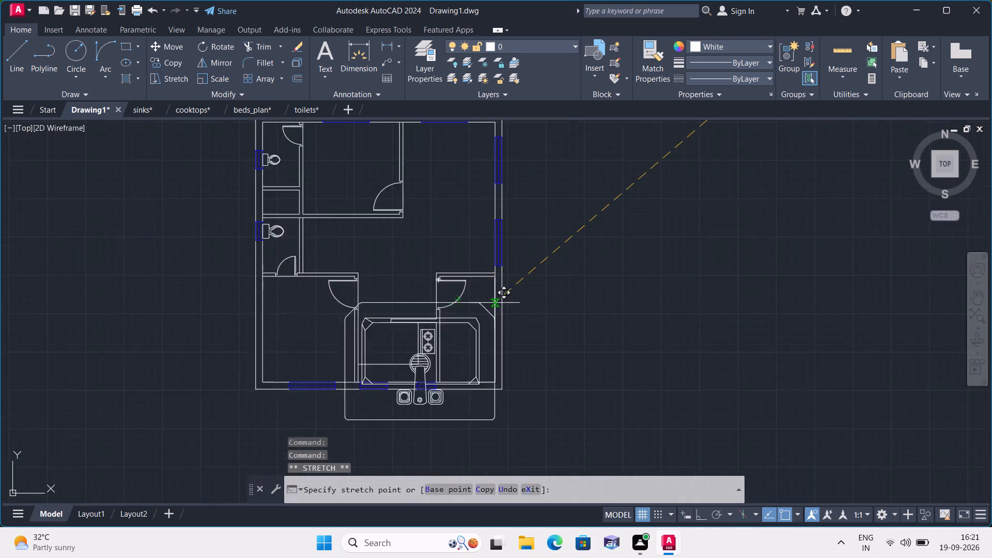
scroll(494, 303, up, 2)
scroll(922, 154, down, 1)
middle_drag(921, 156, 881, 178)
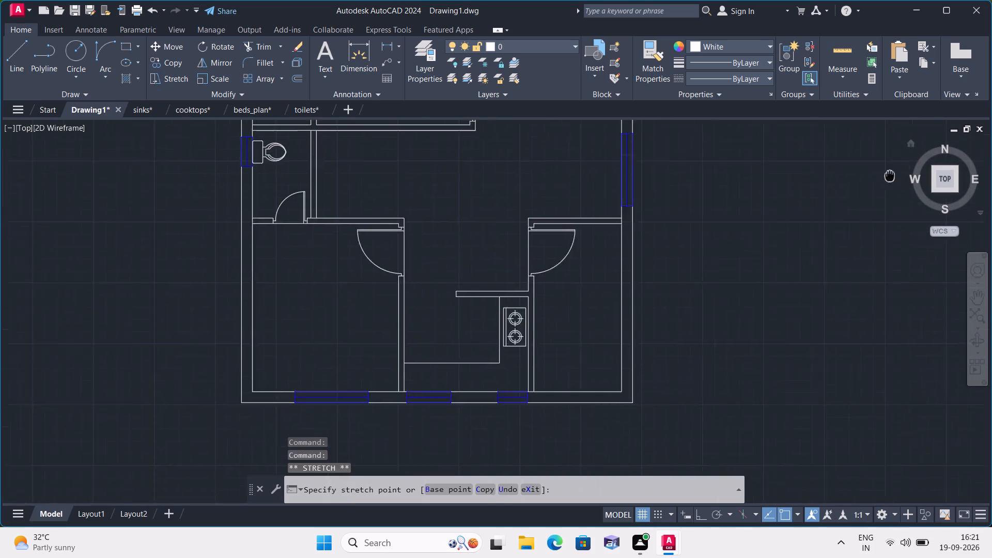
middle_drag(881, 178, 762, 183)
click(807, 165)
Scale down the sink again freehand to about one-twentieth, using a base point near its drain.
click(220, 78)
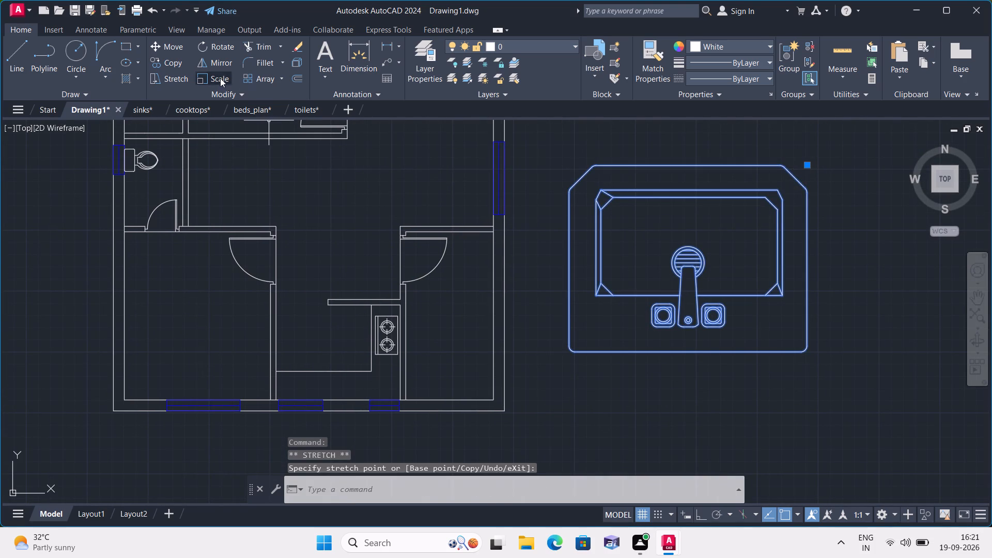
click(675, 248)
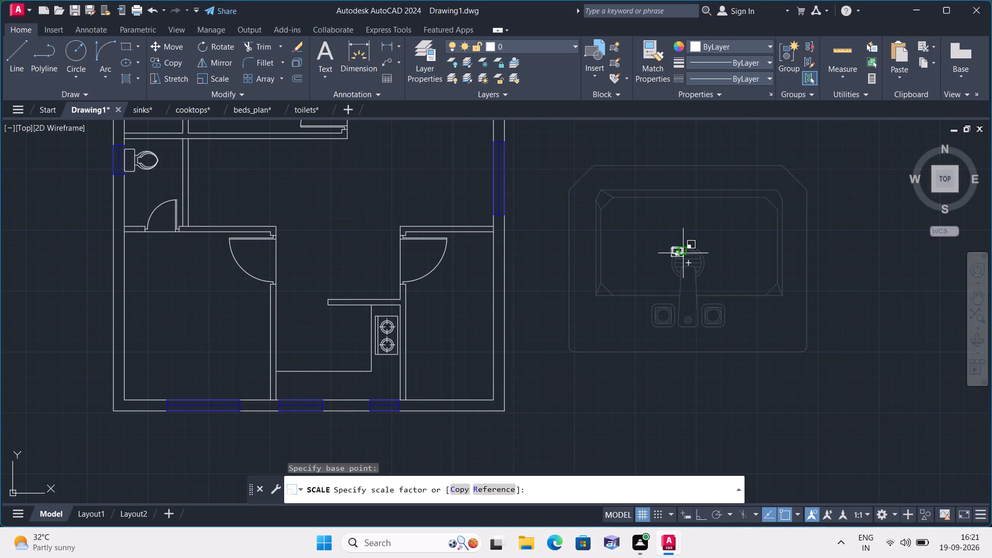
click(684, 254)
Move the tiny sink by its corner grip onto the kitchen counter's horizontal leg, between the two blue windows of the bottom wall.
click(684, 252)
click(685, 246)
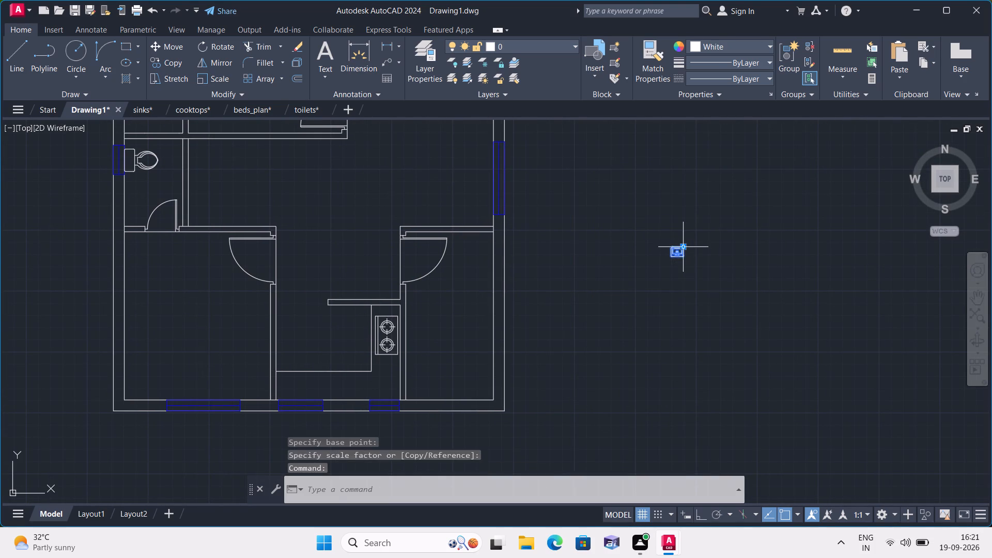
scroll(390, 363, up, 2)
middle_drag(344, 387, 402, 349)
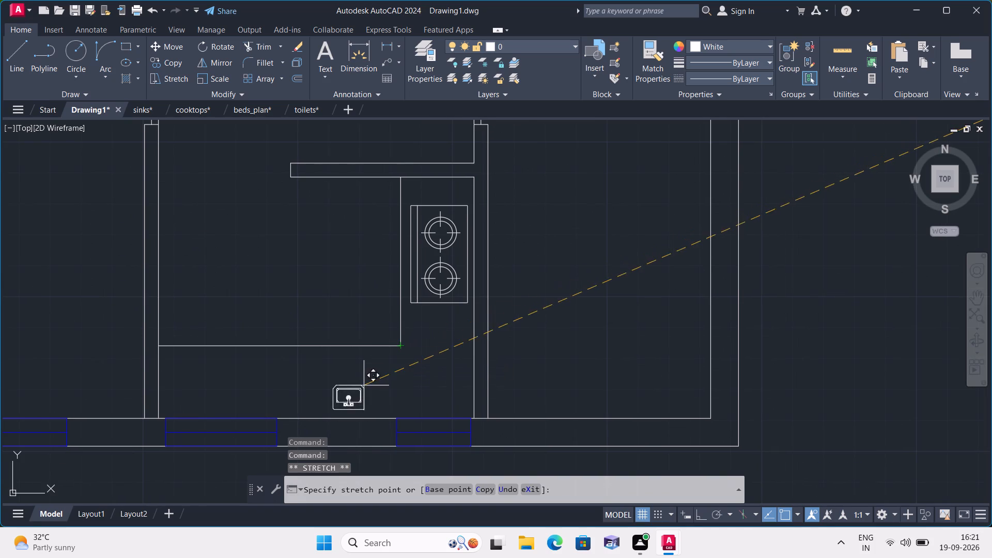
scroll(364, 385, up, 1)
middle_drag(364, 386, 421, 360)
click(348, 332)
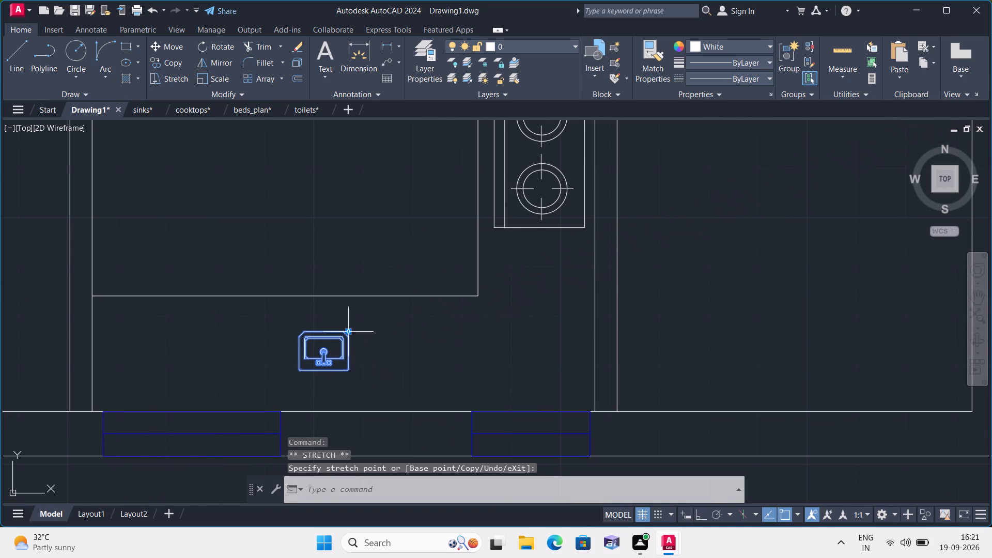
Scale up the sink freehand about 2.6 times from a base point near its drain, filling the counter's depth.
click(216, 77)
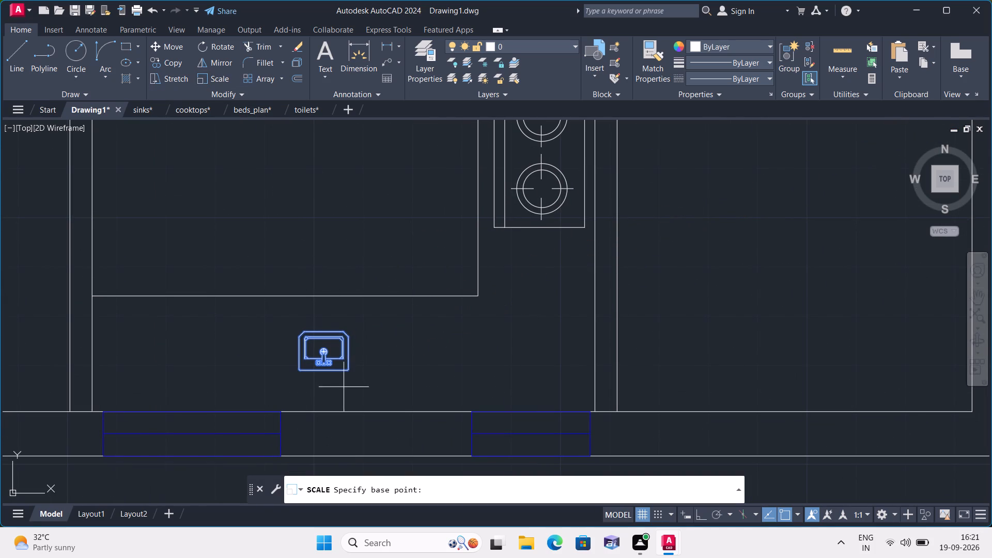
click(320, 346)
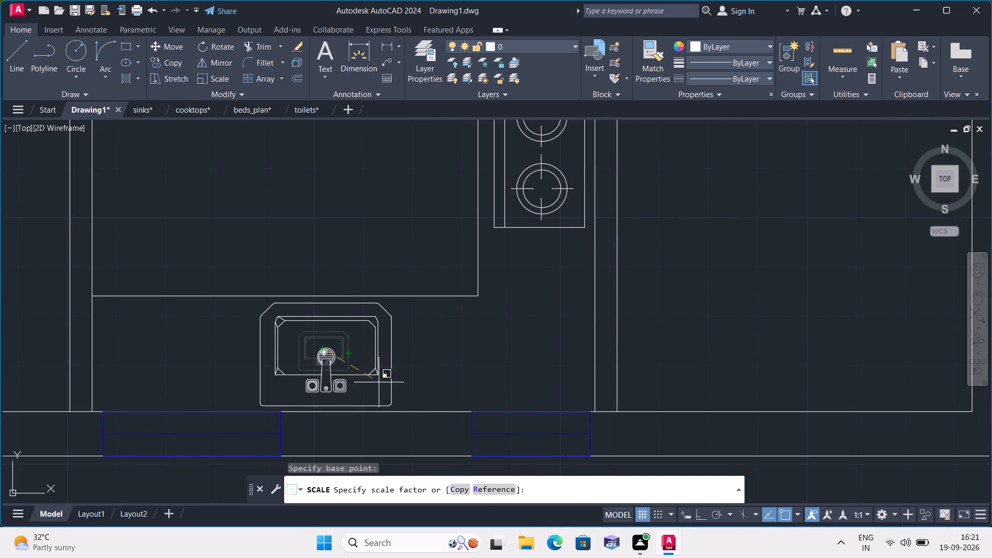
click(379, 386)
Scale down the lower of the two beds right of the plan freehand to about one sixth, using a base point near its middle.
scroll(406, 384, down, 1)
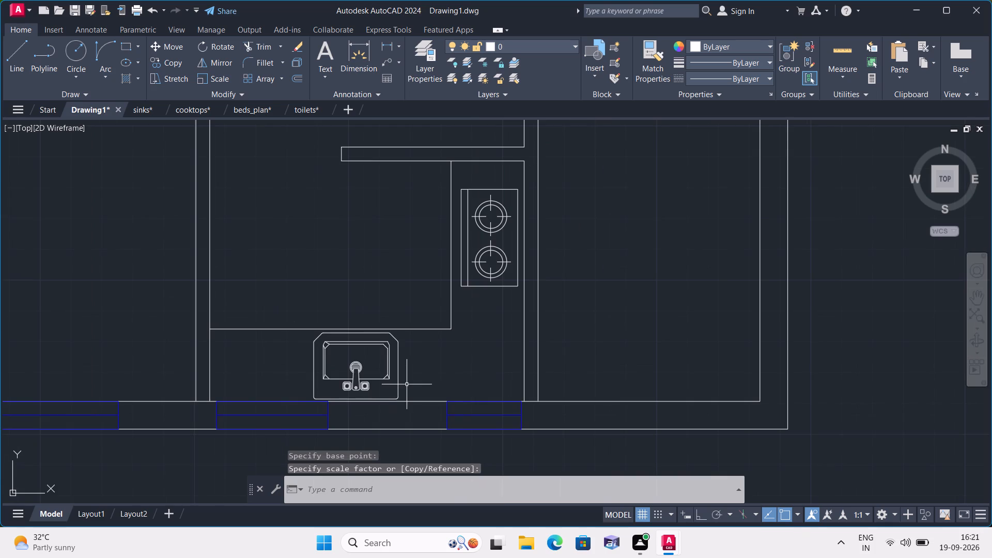
scroll(407, 384, down, 5)
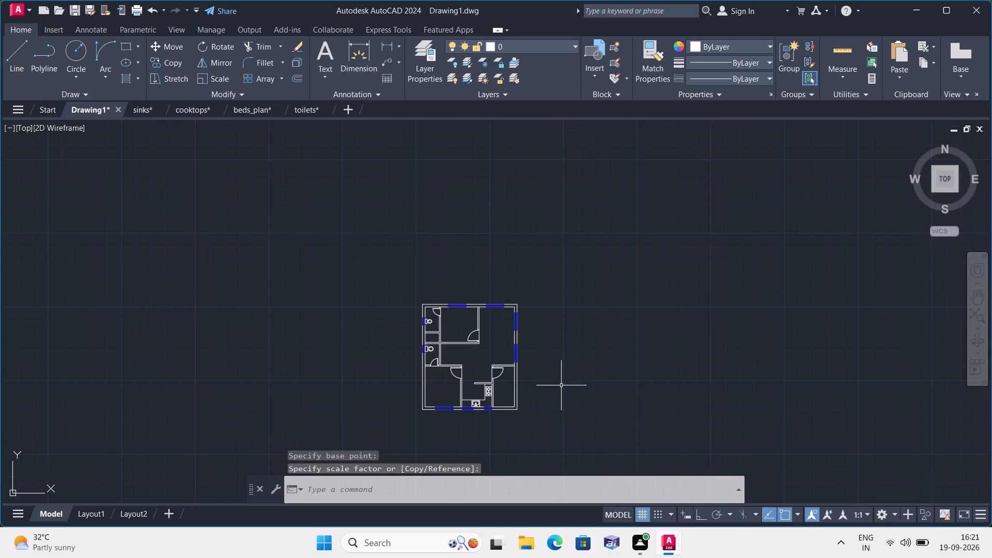
scroll(557, 379, down, 2)
middle_drag(808, 393, 621, 389)
scroll(807, 394, down, 1)
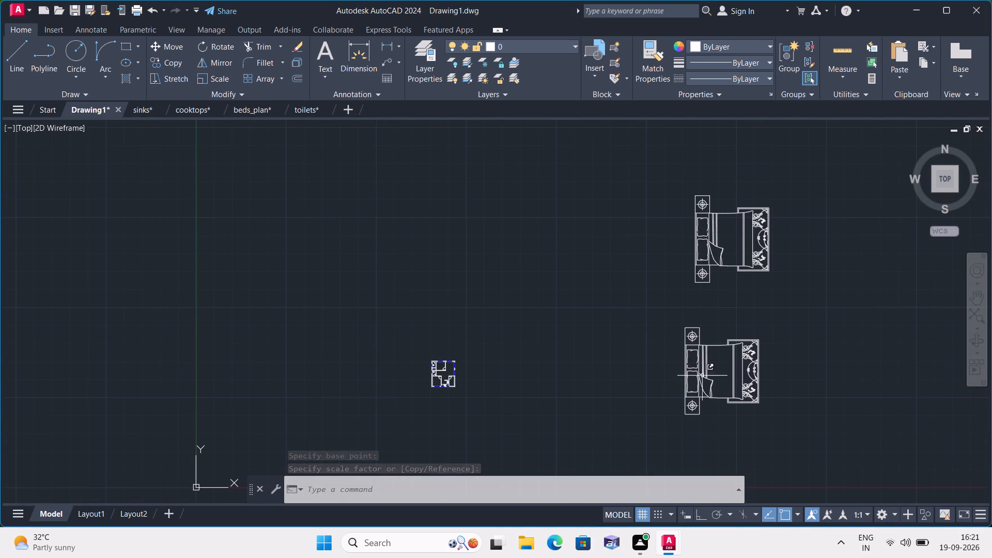
click(666, 316)
click(807, 454)
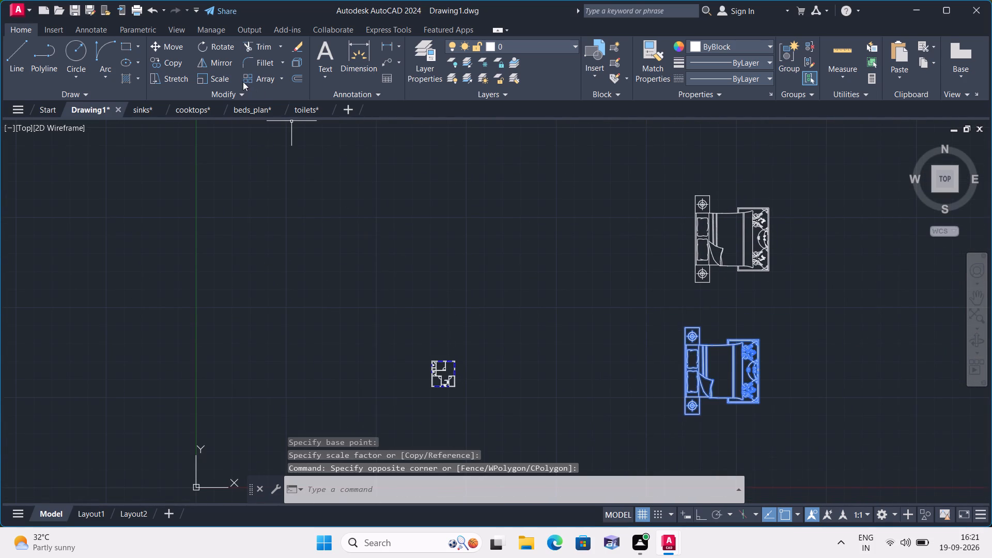
click(222, 79)
click(719, 368)
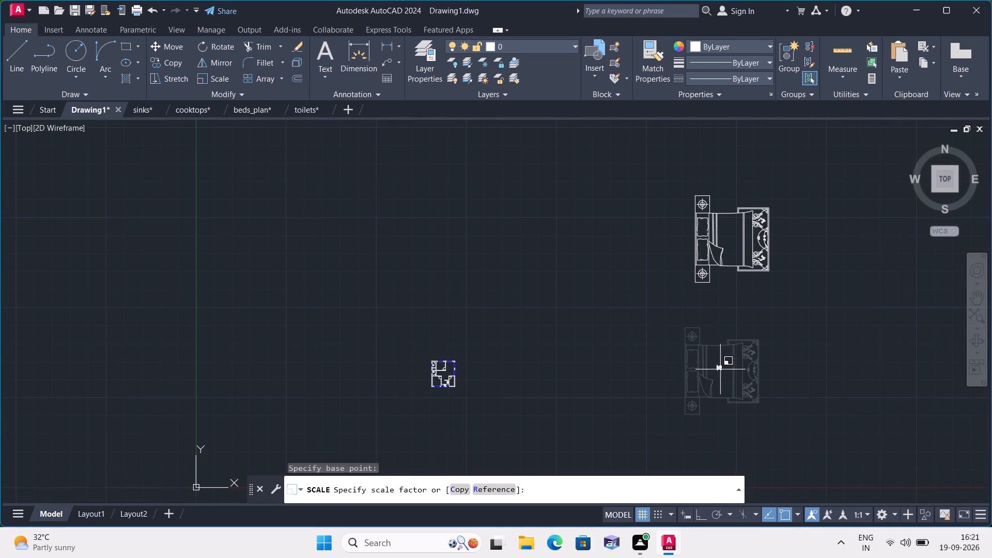
click(723, 373)
Move the reduced bed to the open area outside the floor plan's right wall.
drag(688, 339, 695, 351)
click(771, 407)
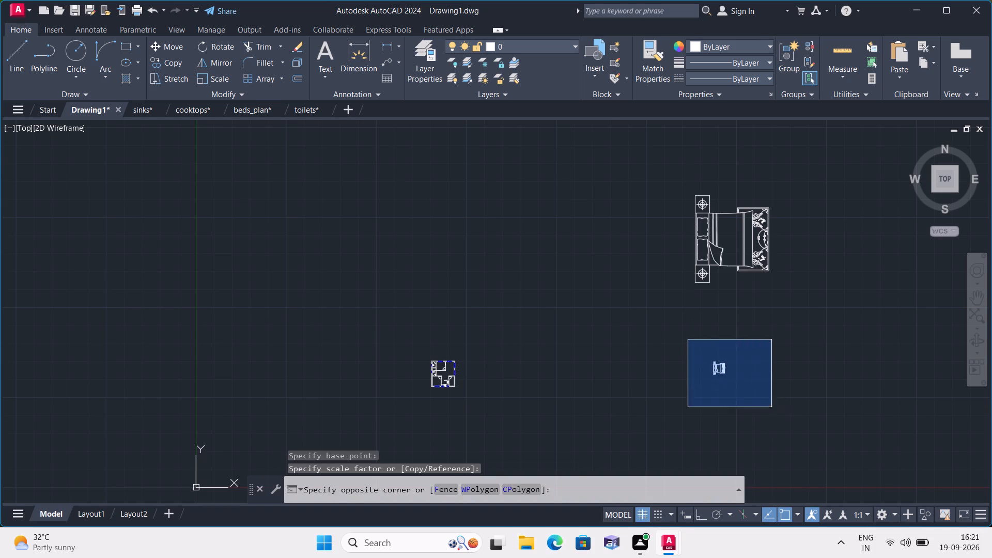
click(161, 48)
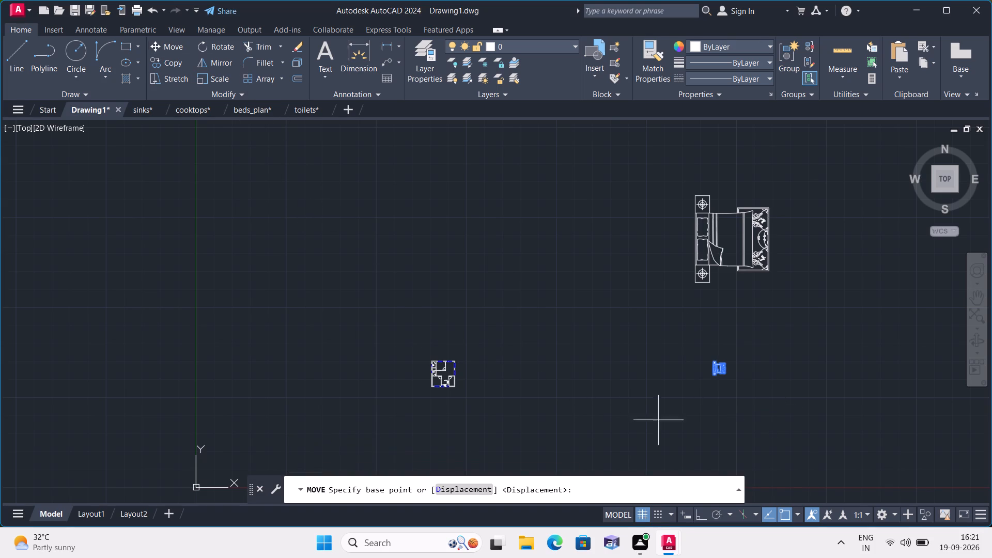
click(721, 367)
scroll(532, 385, up, 3)
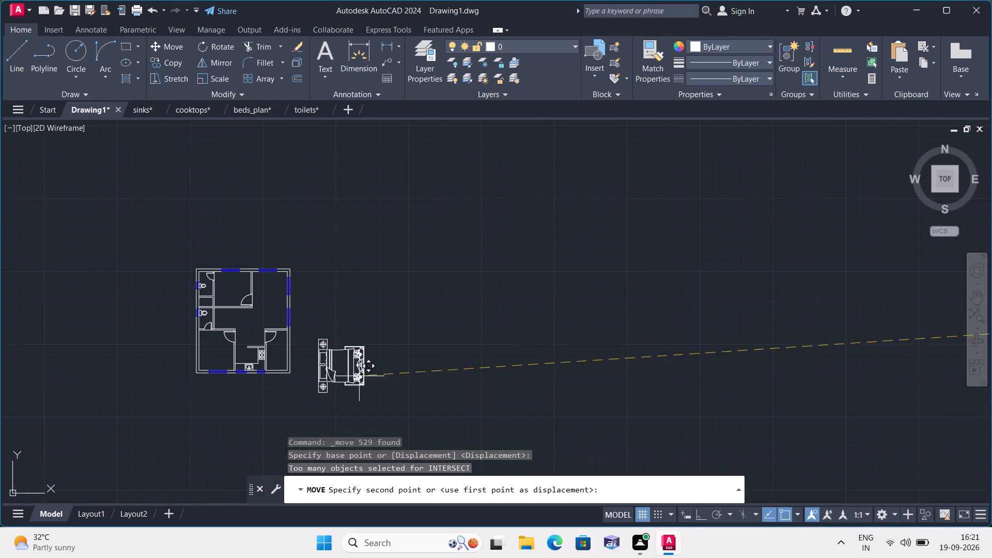
scroll(285, 355, up, 2)
middle_drag(293, 380, 406, 380)
click(655, 336)
Scale down the bed beside the plan freehand to about one fifth, using a base point near its middle.
drag(521, 220, 521, 220)
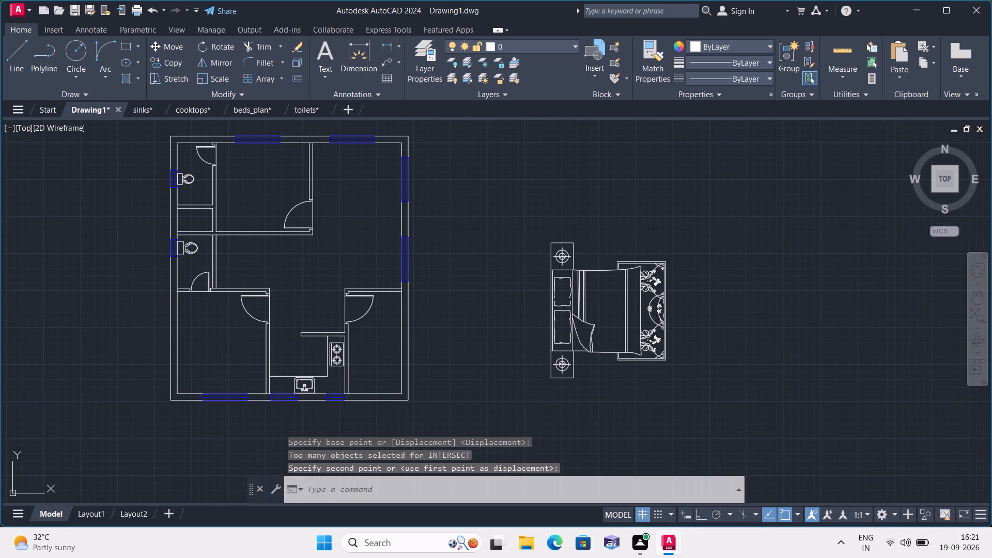
drag(521, 220, 537, 262)
click(722, 408)
click(223, 82)
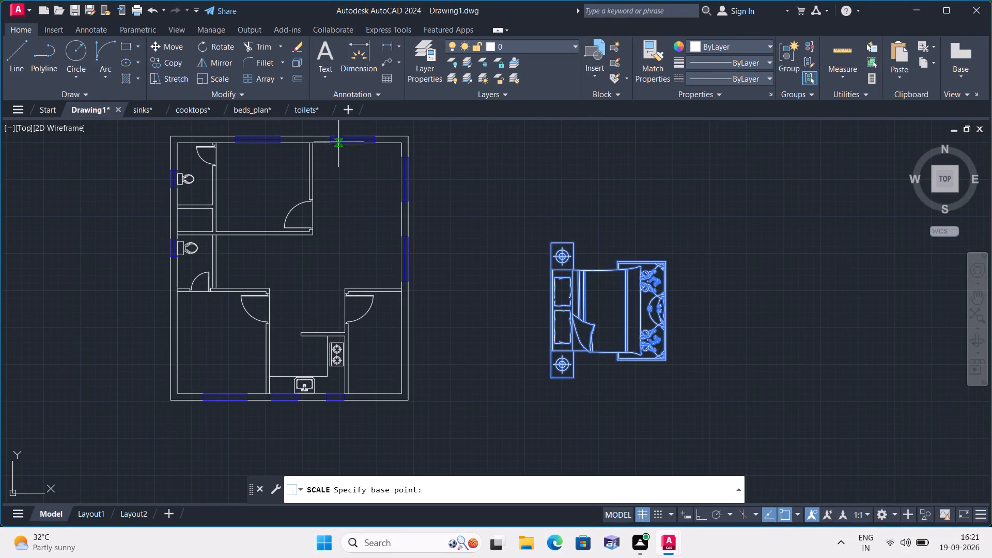
click(598, 303)
click(602, 315)
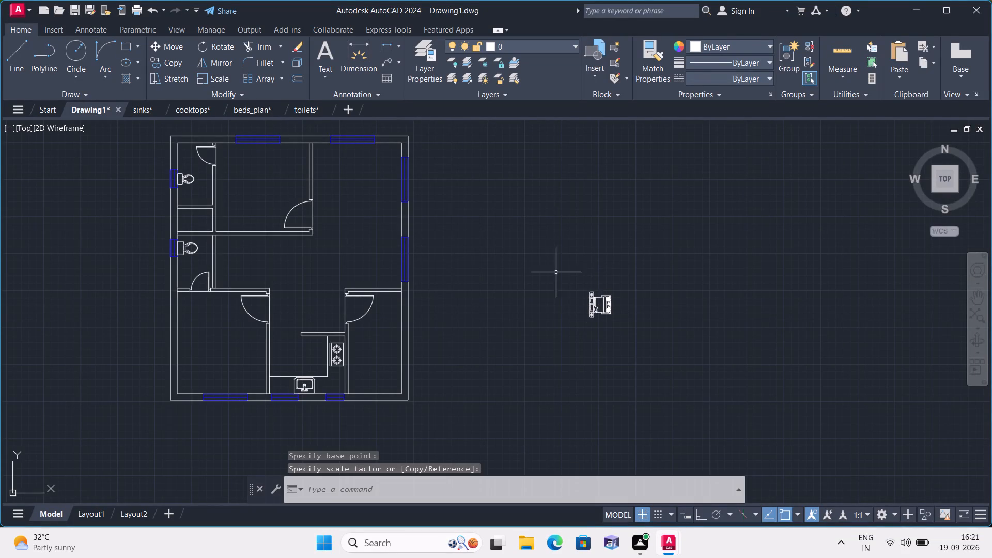
Move the reduced bed into the bottom-left room, leaving it clear of the left wall.
drag(556, 272, 599, 291)
click(669, 337)
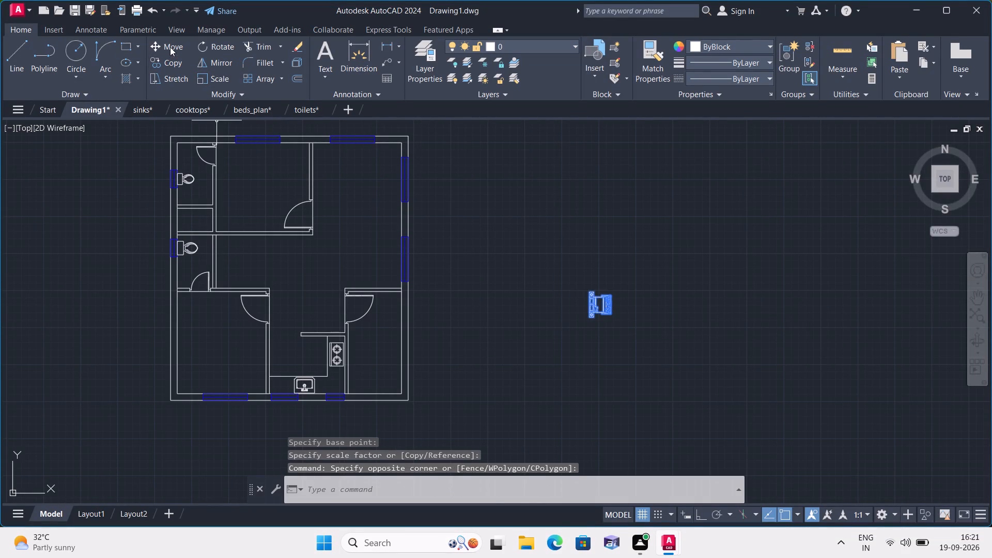
click(170, 46)
click(596, 300)
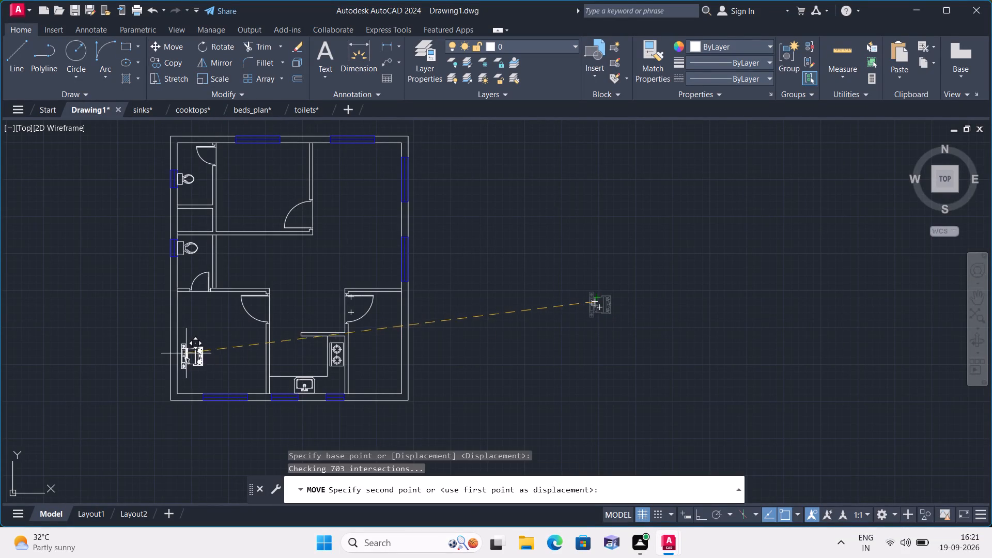
middle_drag(212, 347, 422, 335)
scroll(423, 340, up, 3)
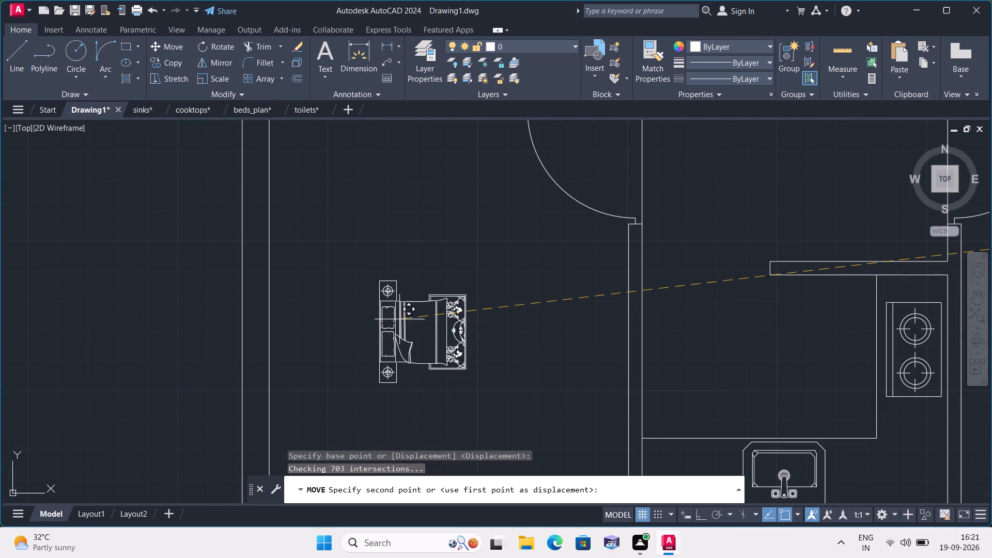
click(399, 319)
Scale up the bed in the bottom-left room freehand to about two and a half times its size.
drag(297, 251, 324, 277)
click(526, 423)
scroll(526, 423, down, 2)
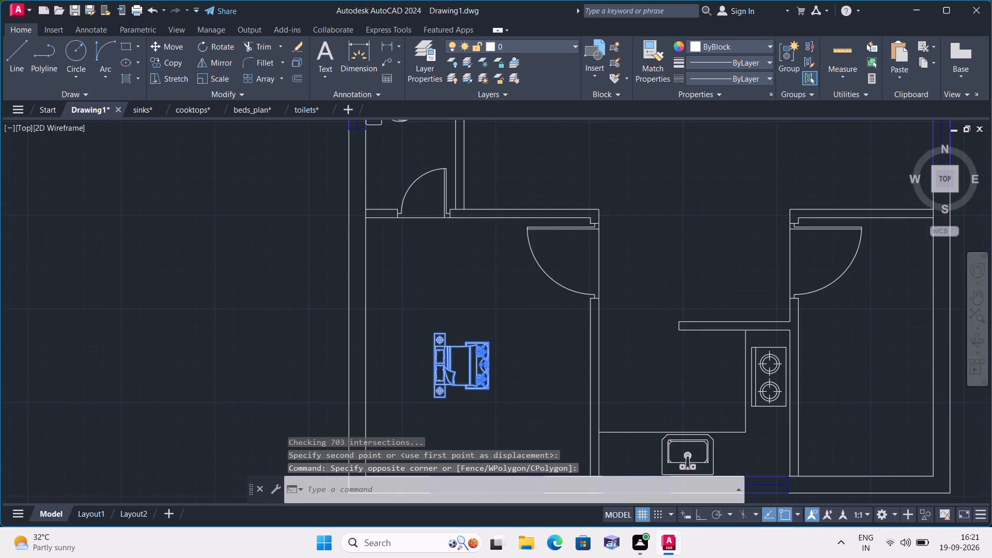
middle_drag(524, 424, 531, 355)
drag(215, 79, 223, 91)
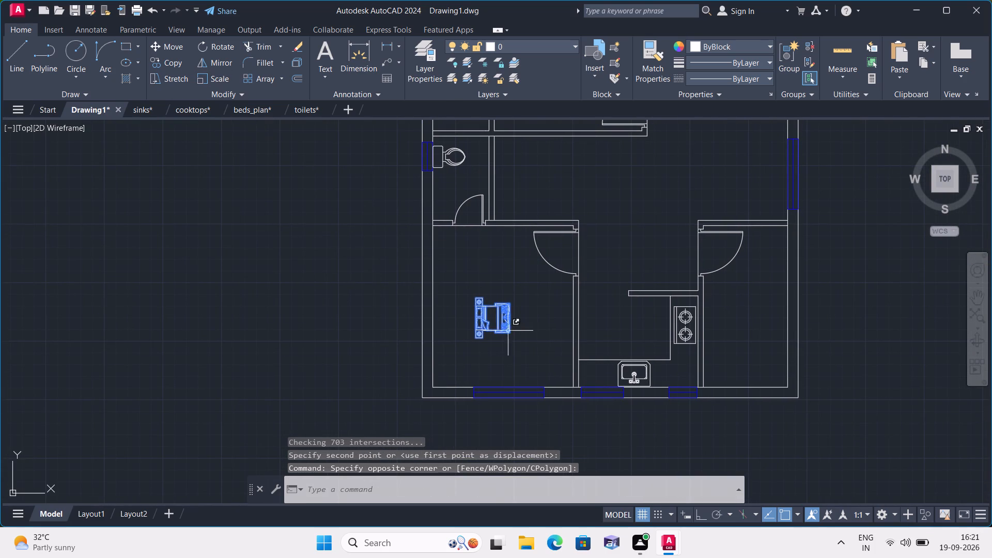
click(493, 315)
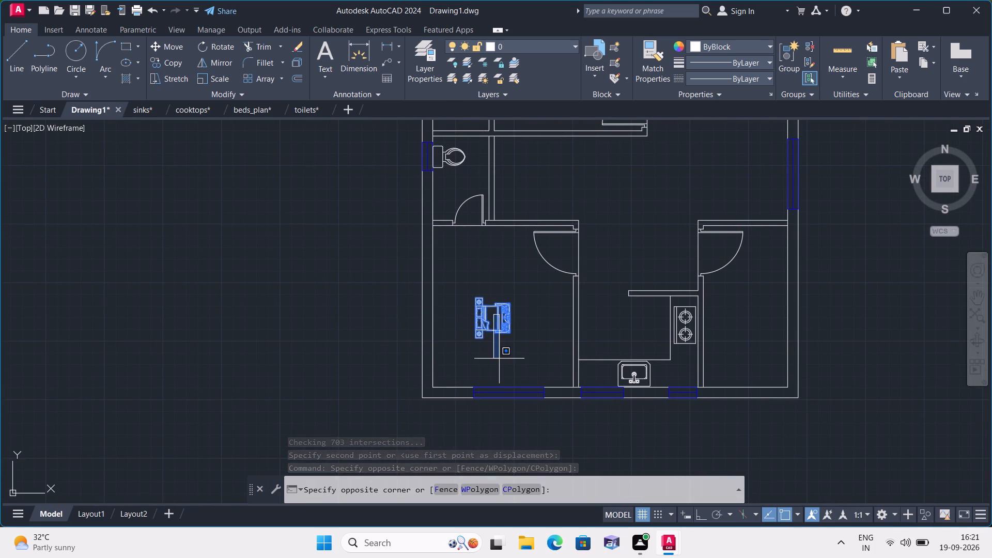
click(500, 358)
drag(214, 77, 218, 83)
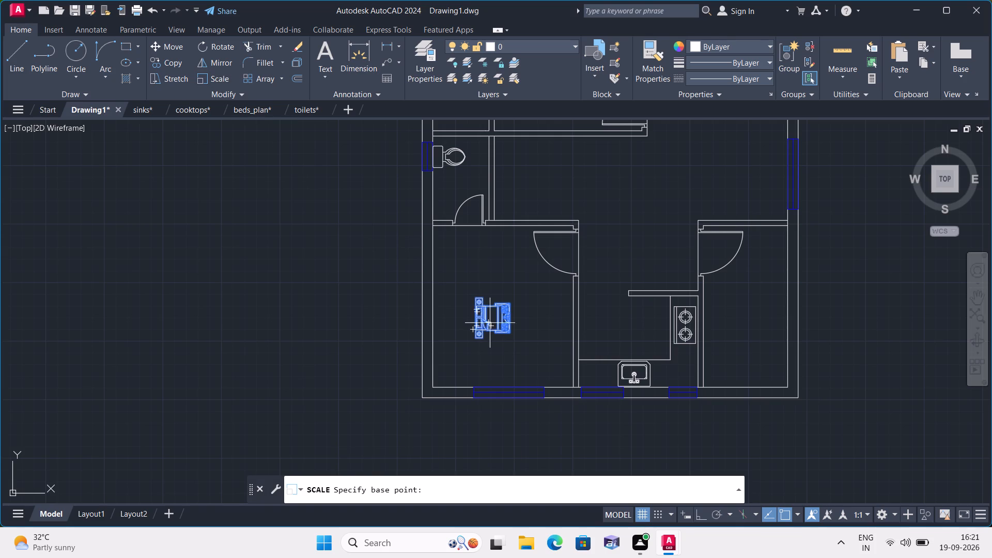
click(490, 315)
click(517, 354)
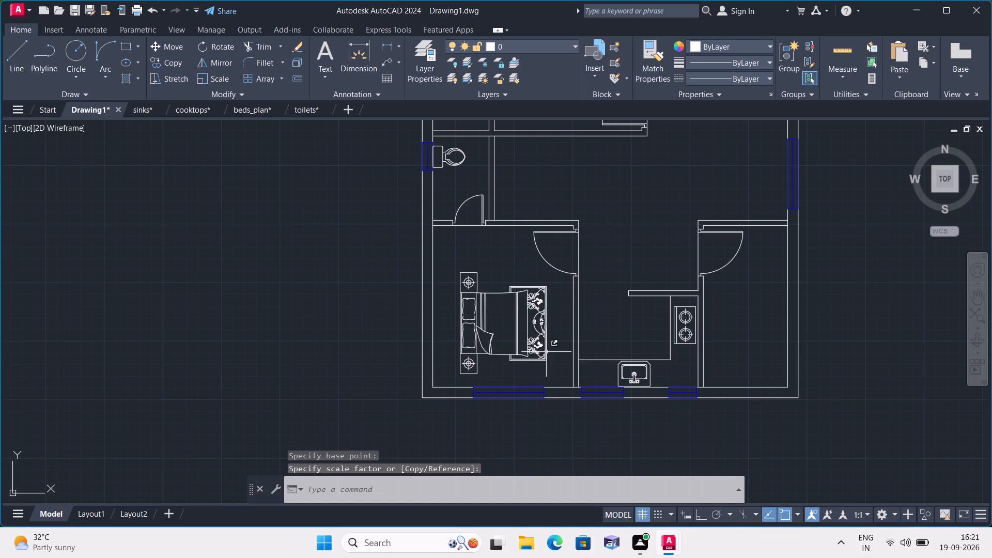
Move the enlarged bed closer to the left wall of the bottom-left room and slightly upward.
middle_drag(547, 352, 555, 378)
scroll(551, 402, up, 1)
click(579, 395)
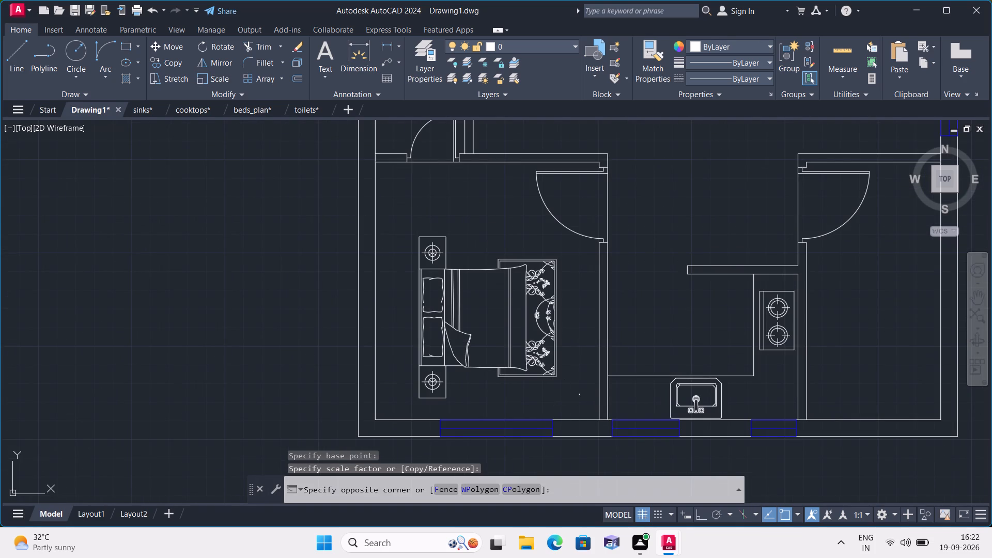
click(415, 253)
click(494, 394)
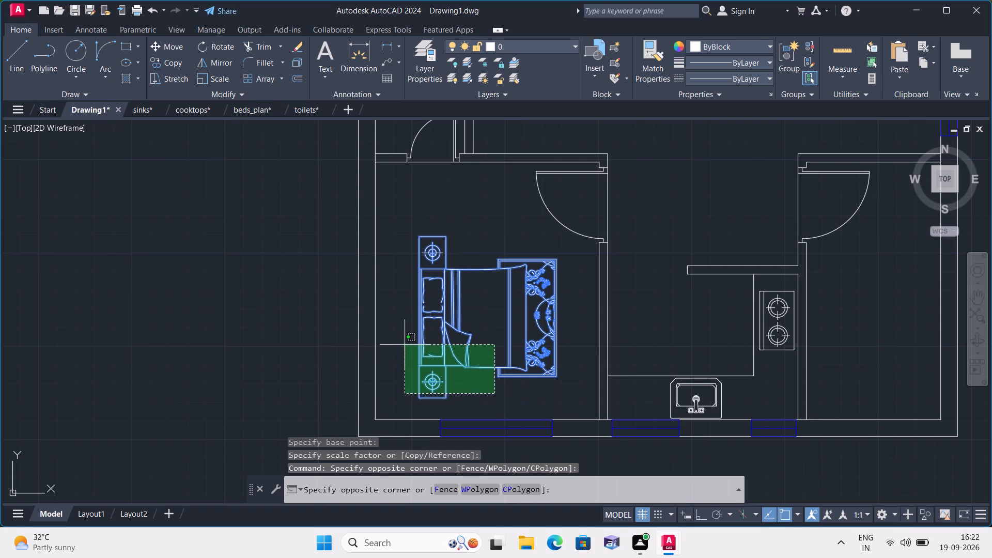
click(409, 240)
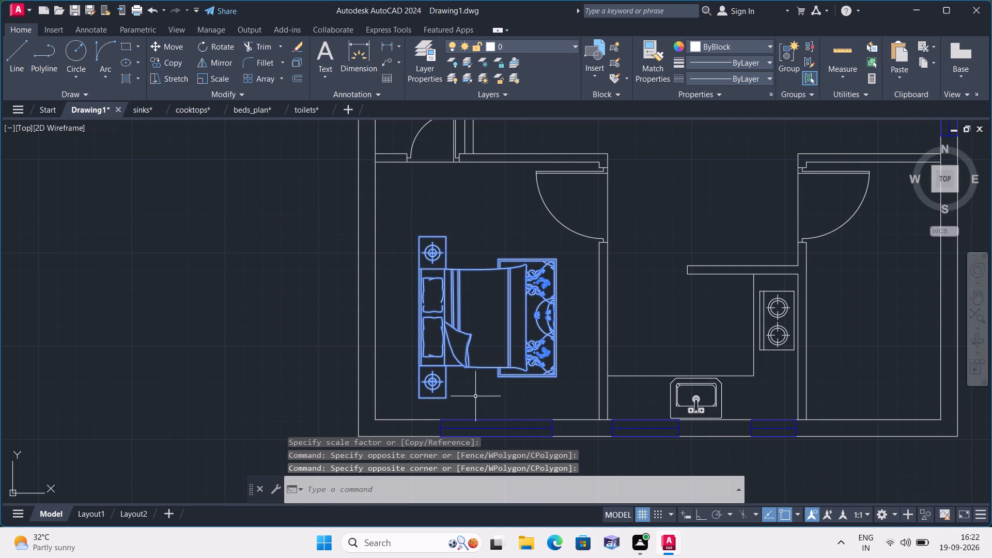
click(475, 396)
click(410, 356)
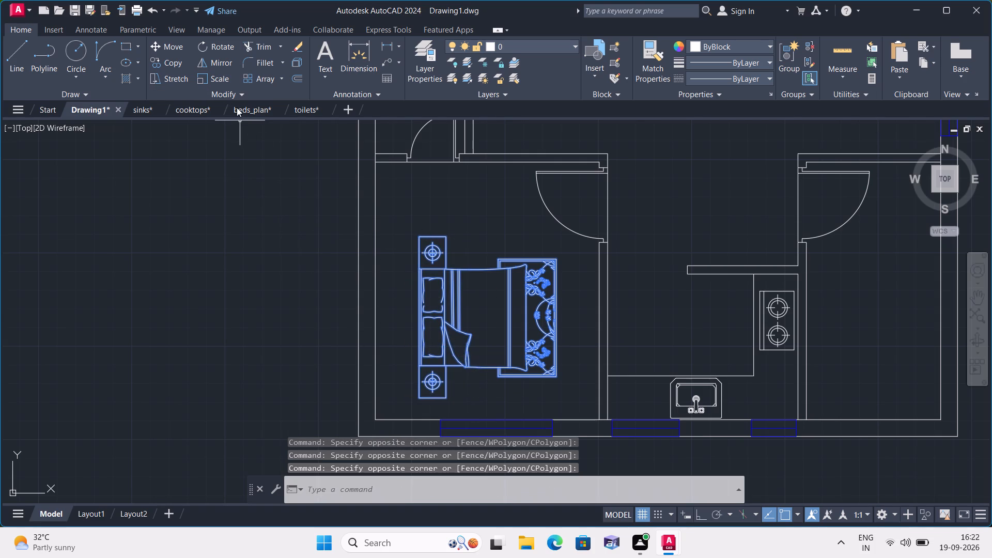
click(163, 49)
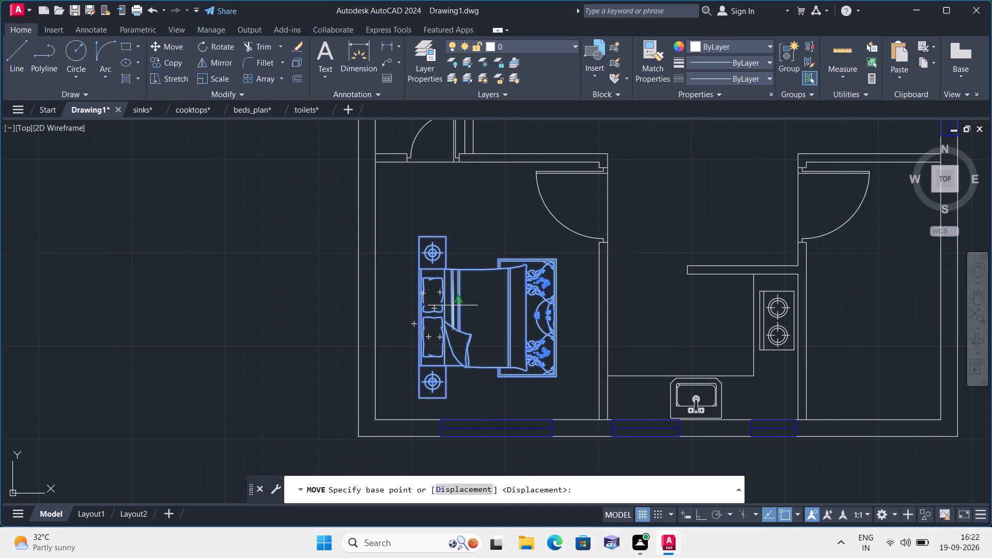
click(453, 305)
click(423, 290)
Scale down the remaining oversized bed outside the plan freehand to about one sixth, using a base point near its middle.
scroll(487, 292, down, 1)
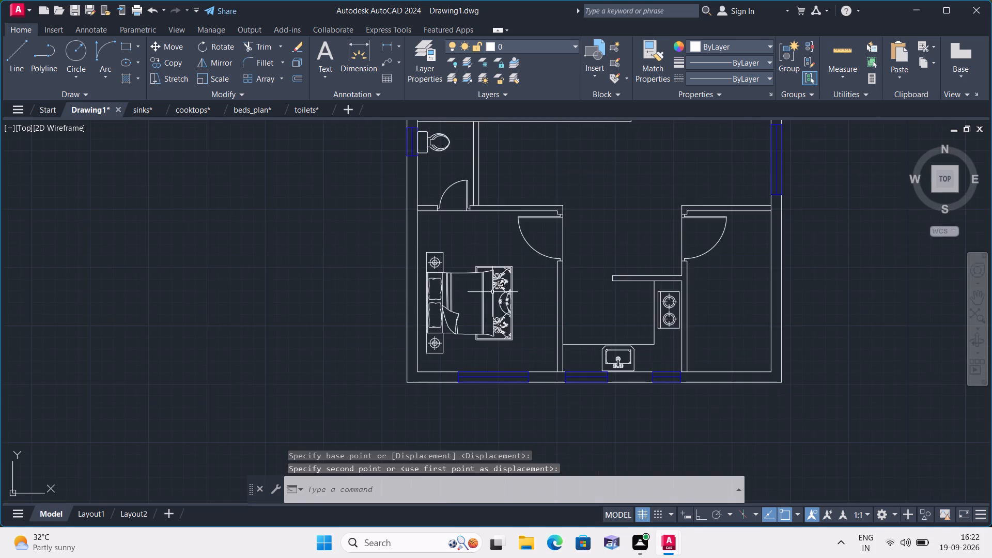
scroll(493, 284, down, 1)
middle_drag(488, 285, 354, 374)
scroll(334, 380, down, 5)
drag(587, 156, 637, 218)
click(789, 349)
click(224, 78)
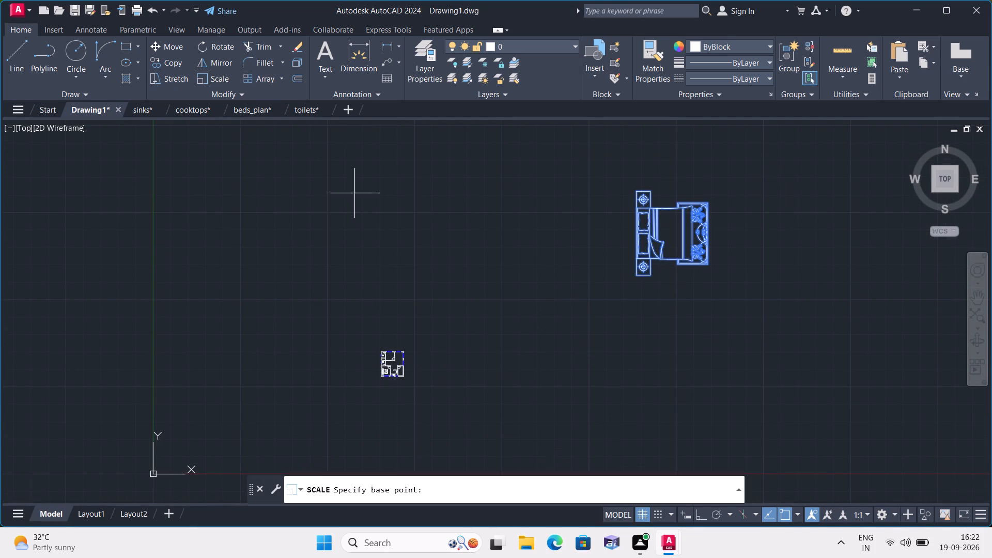
click(668, 239)
click(671, 244)
Move the reduced bed to the open area just outside the floor plan's upper right wall.
drag(641, 229, 667, 262)
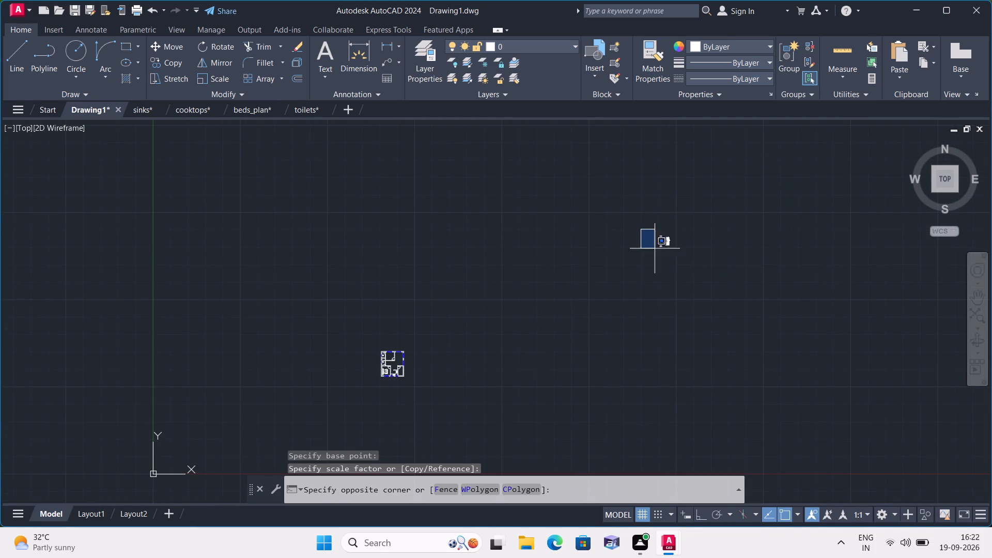
drag(667, 262, 676, 268)
click(758, 286)
drag(168, 49, 175, 55)
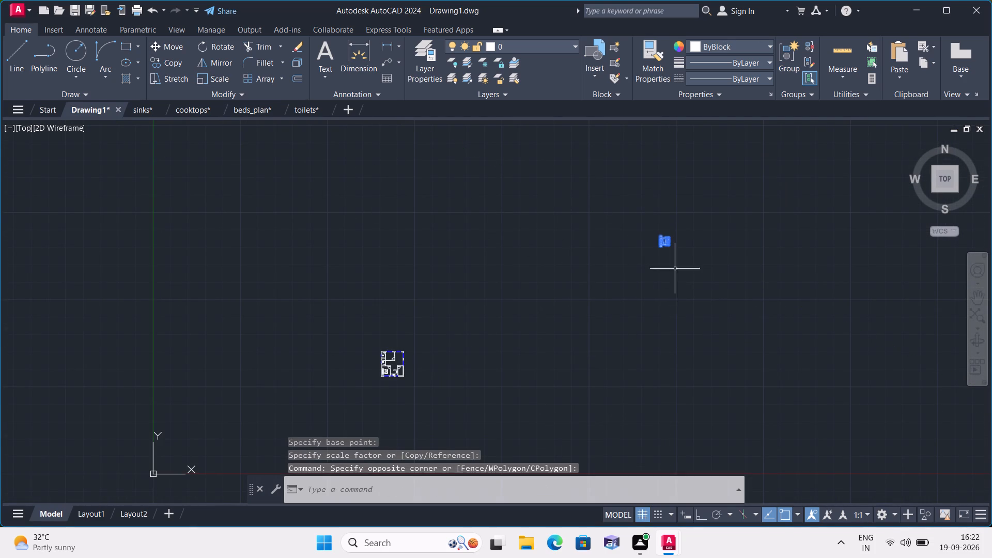
click(168, 51)
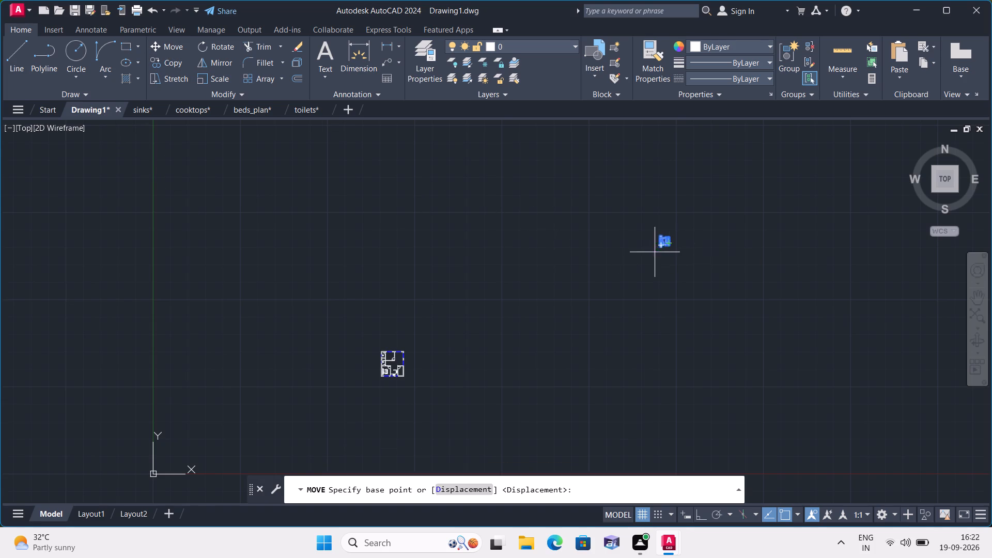
click(663, 243)
scroll(430, 352, up, 4)
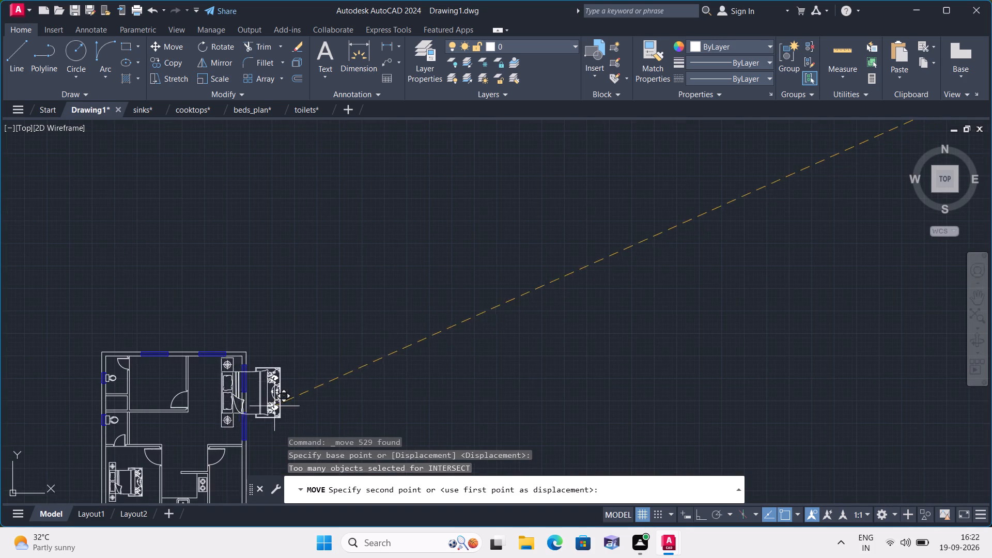
middle_drag(280, 413, 447, 413)
scroll(280, 413, up, 2)
click(719, 346)
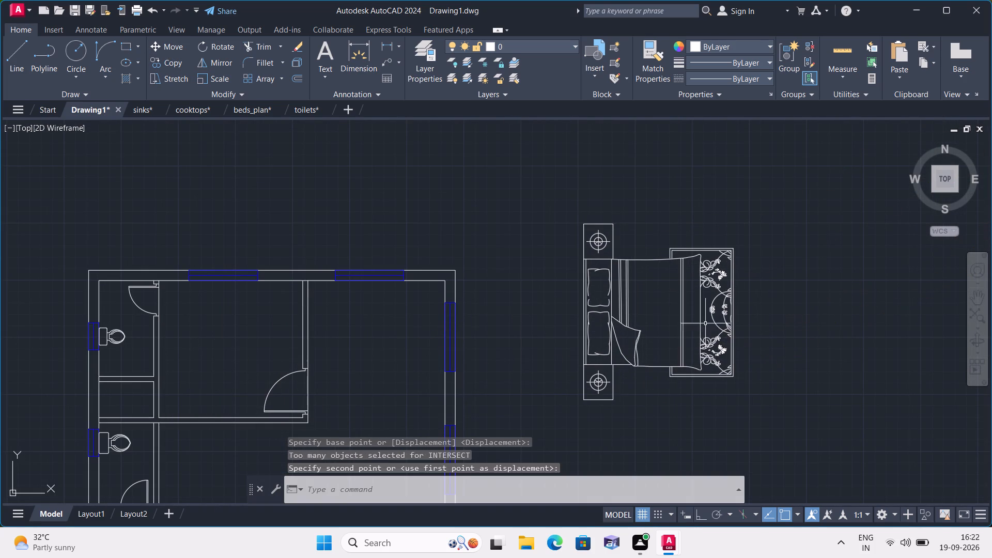
Scale down the bed beside the plan freehand to about one quarter, using a base point near its pillows.
drag(499, 191, 512, 210)
click(779, 410)
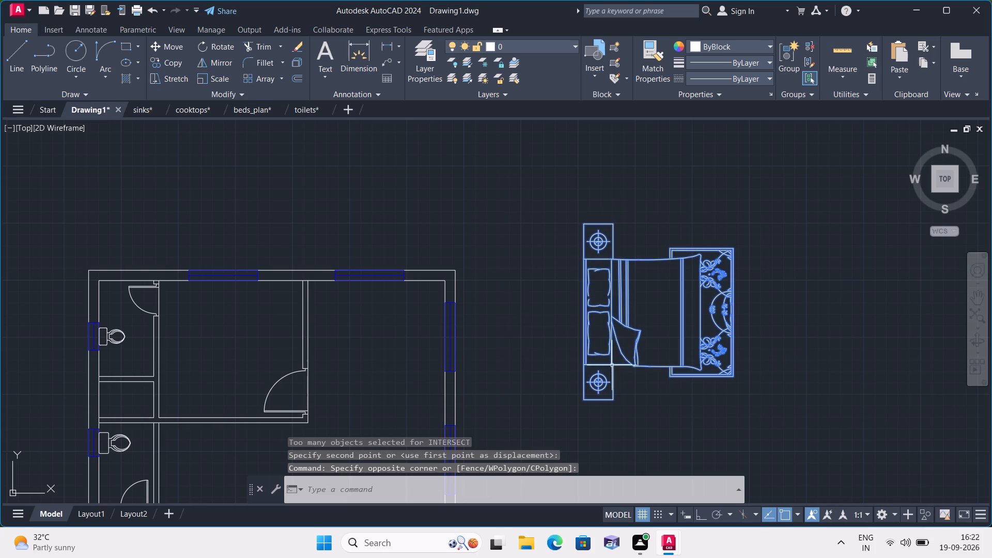
click(222, 80)
click(614, 311)
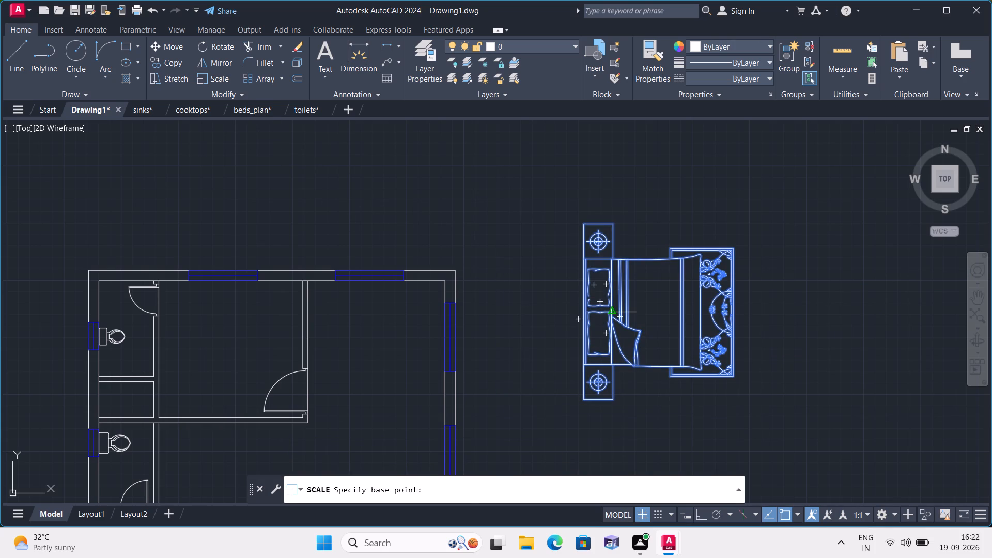
click(628, 319)
Move the reduced bed into the upper bedroom beside the top-left bathroom.
drag(556, 249, 608, 315)
click(678, 375)
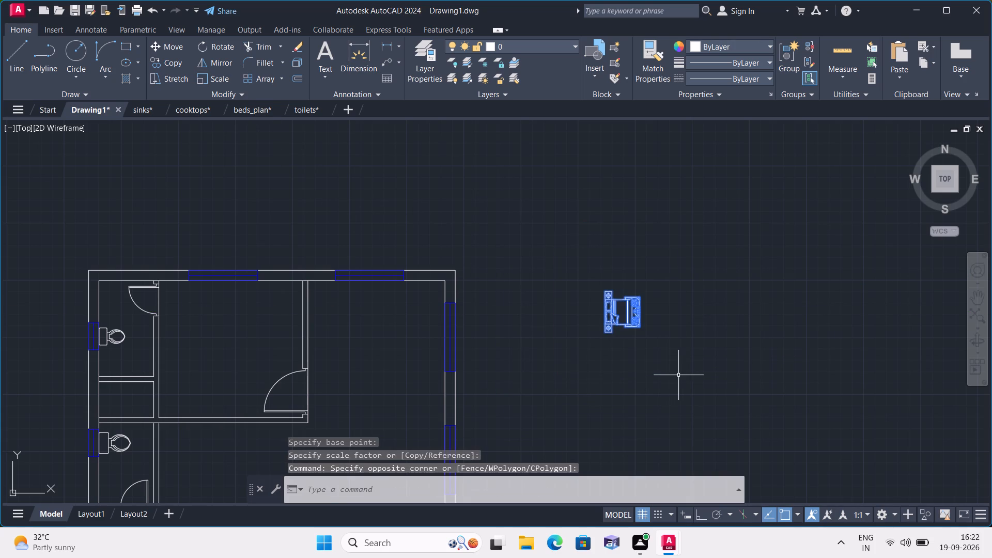
click(173, 45)
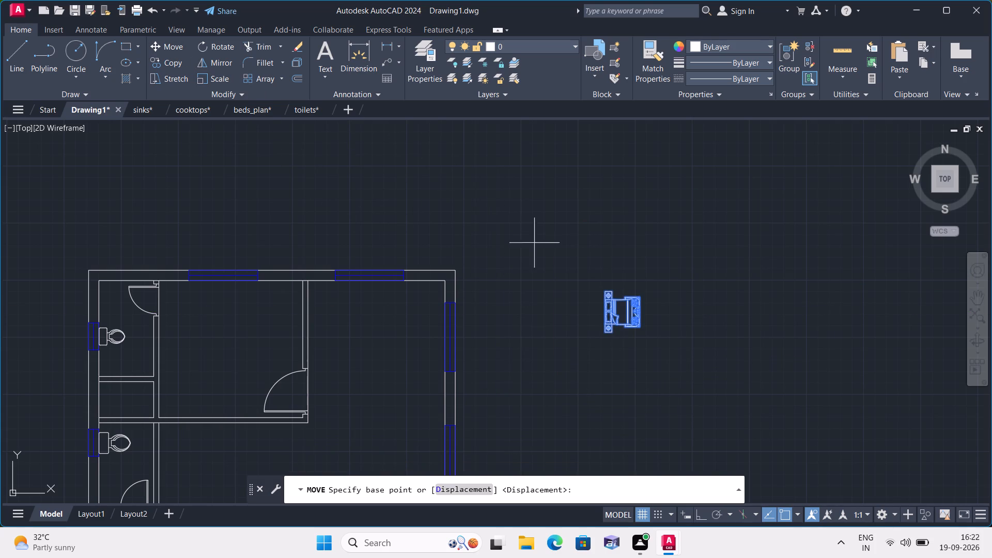
click(619, 315)
scroll(214, 360, up, 2)
middle_drag(214, 357, 316, 319)
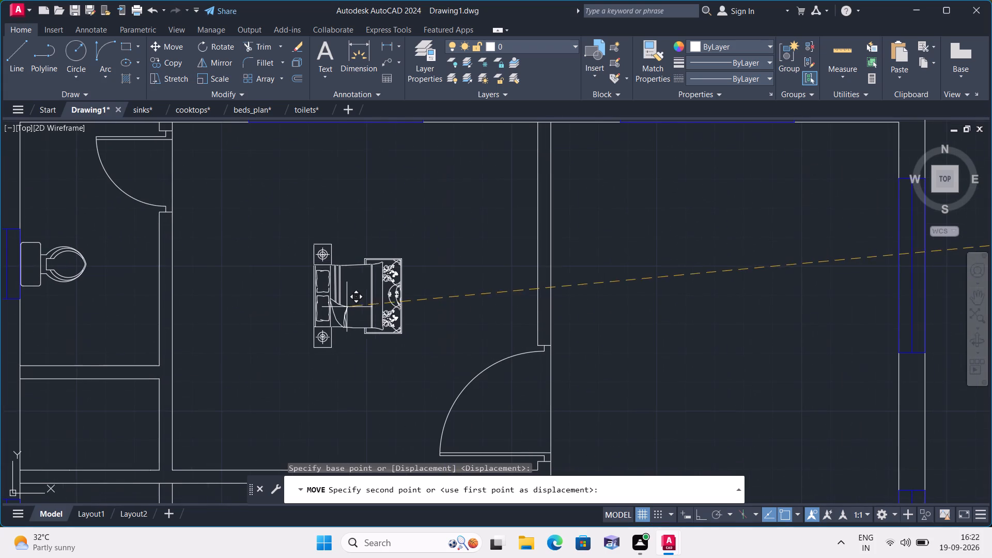
click(316, 295)
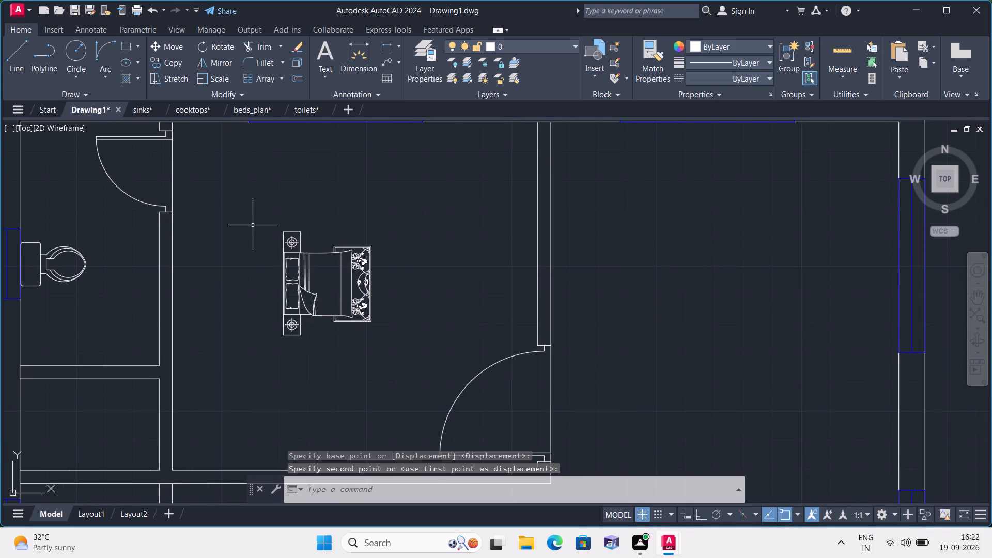
Scale up the bed in the upper bedroom freehand to about twice its size.
click(253, 222)
click(426, 361)
click(221, 75)
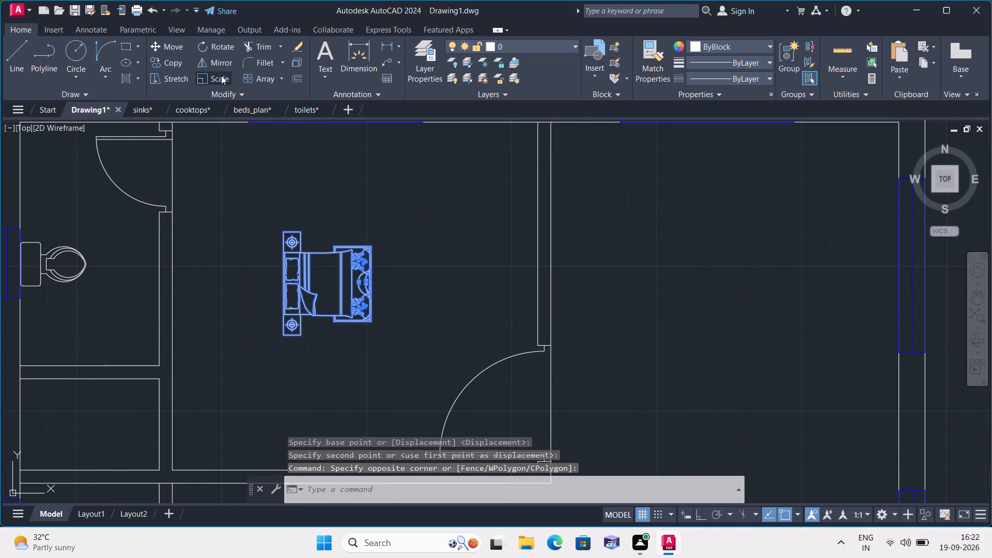
click(315, 275)
click(386, 337)
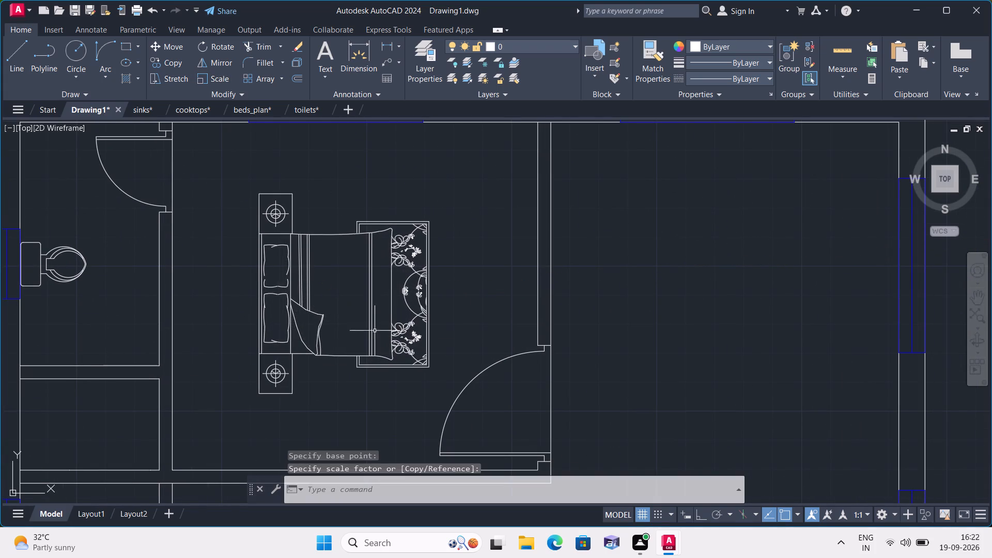
Move the enlarged bed close to the upper bedroom's left wall, leaving a small gap.
scroll(380, 339, down, 1)
middle_drag(393, 341, 447, 297)
click(481, 322)
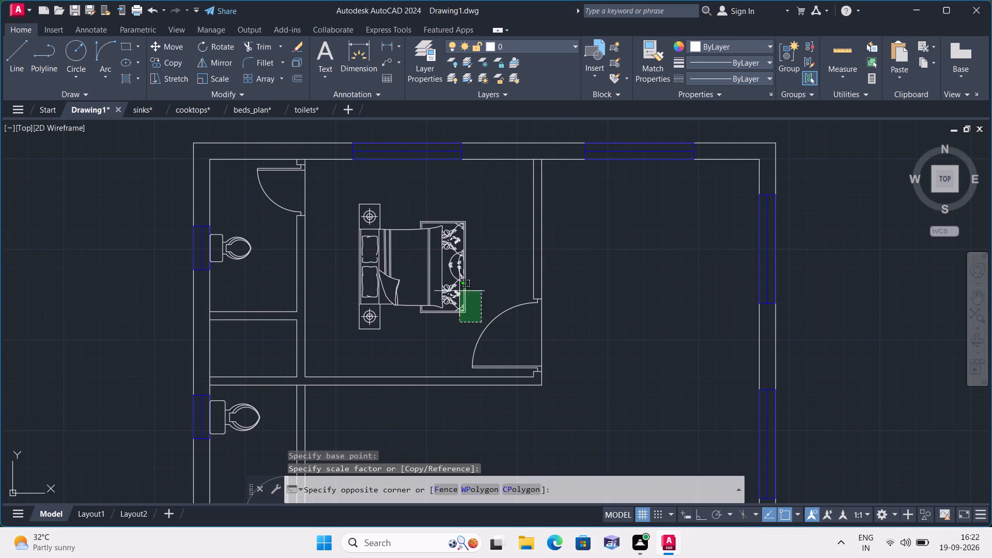
click(343, 196)
drag(414, 350, 408, 345)
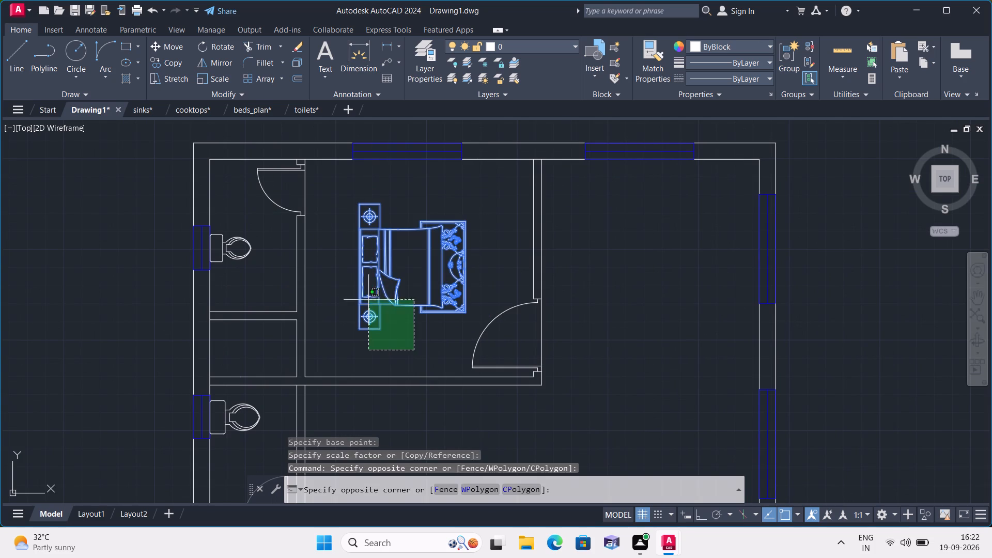
click(355, 278)
click(171, 44)
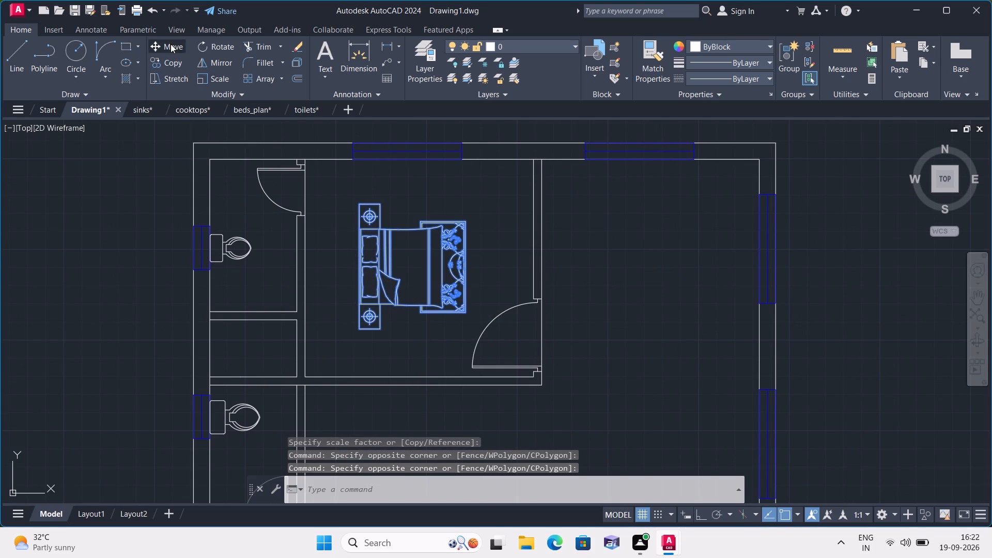
click(387, 261)
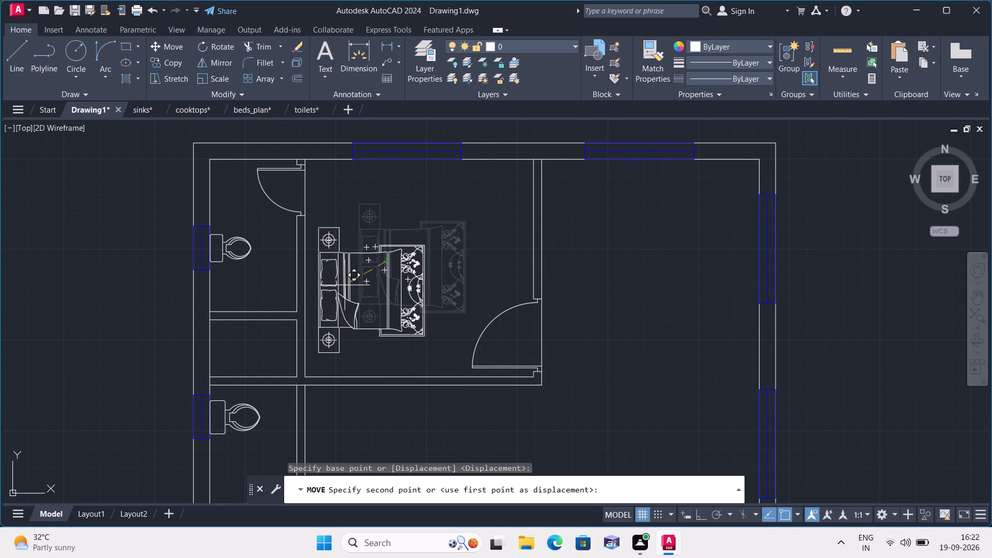
click(337, 285)
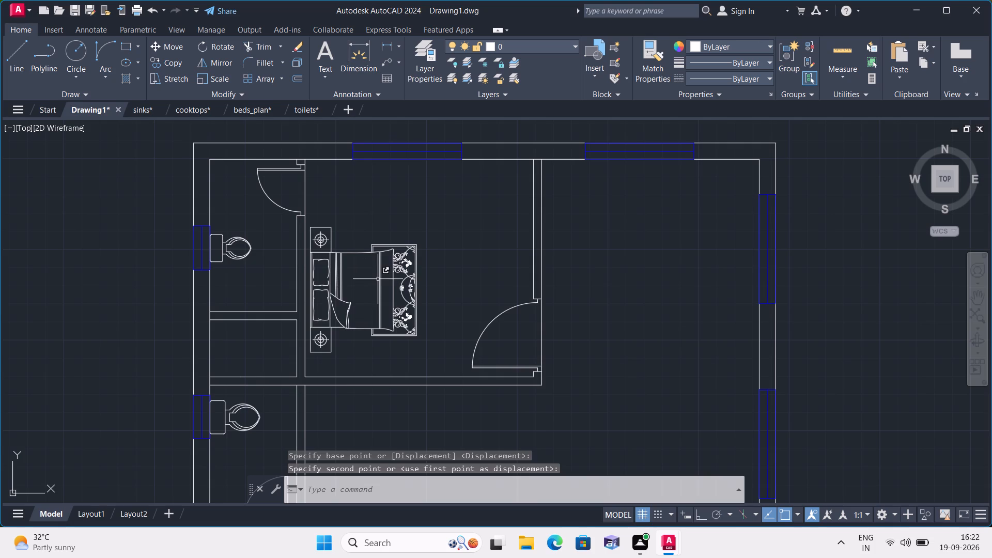
key(Escape)
Examine the furnished floor plan, checking the bedrooms, kitchen, bathrooms and remaining open areas.
scroll(384, 283, down, 2)
middle_drag(419, 325, 397, 256)
scroll(415, 280, down, 1)
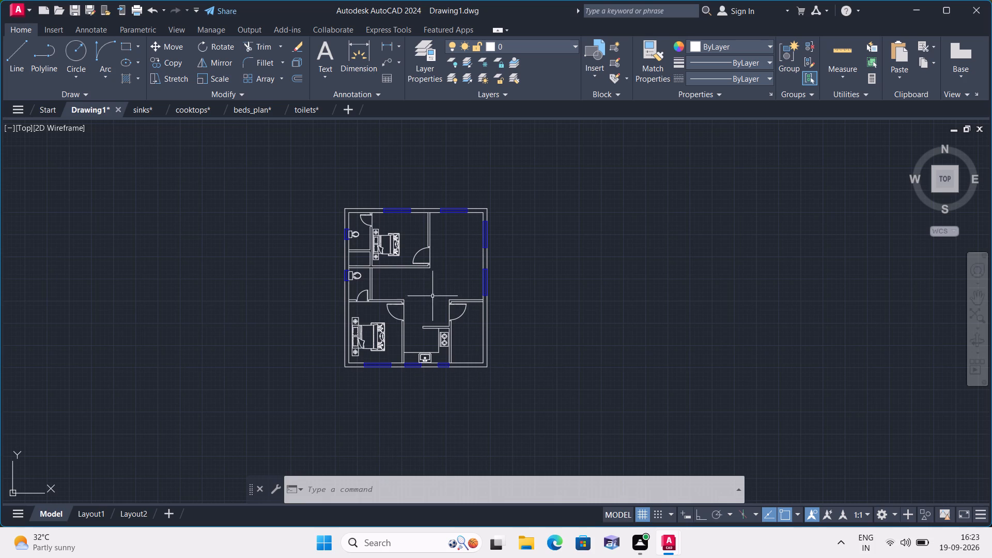
scroll(460, 345, up, 1)
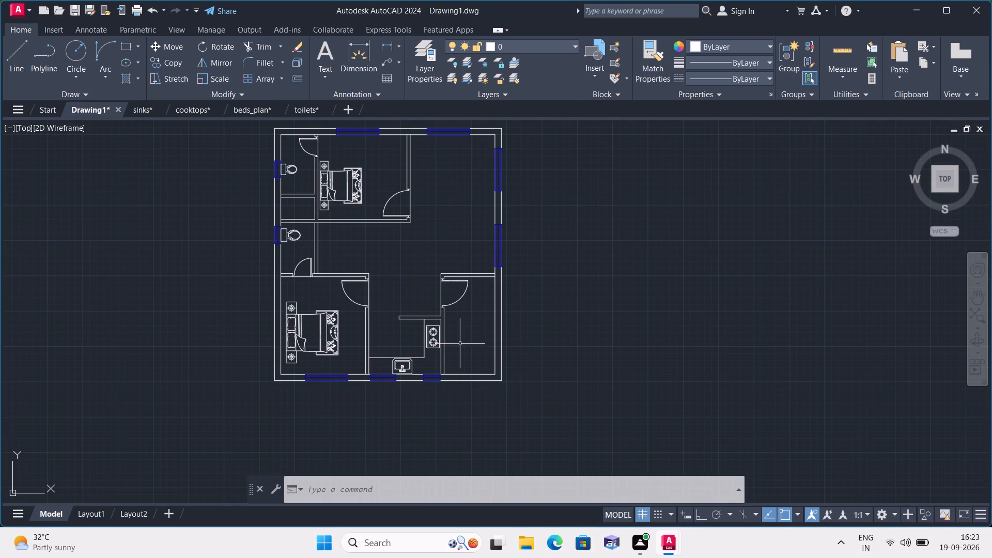
scroll(382, 333, up, 2)
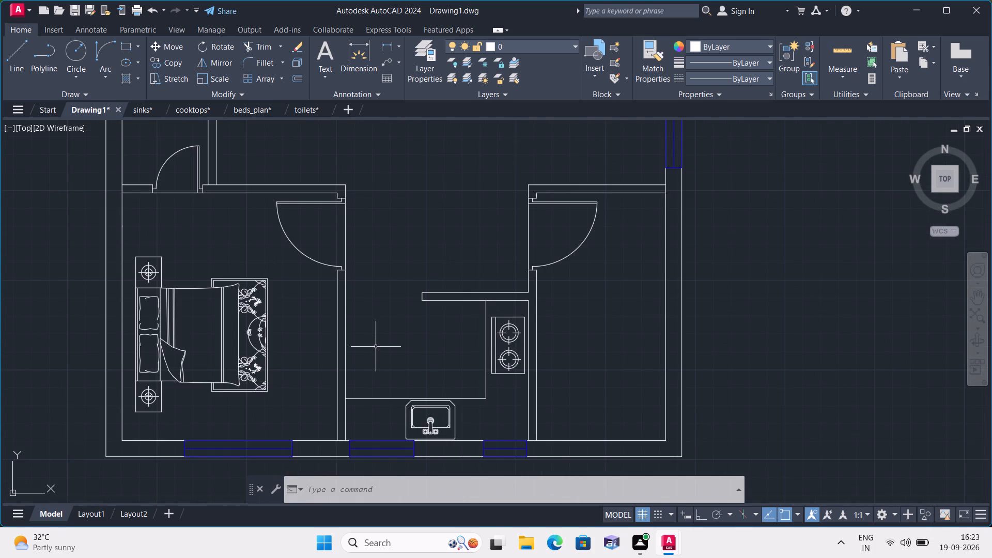
middle_drag(270, 372, 302, 341)
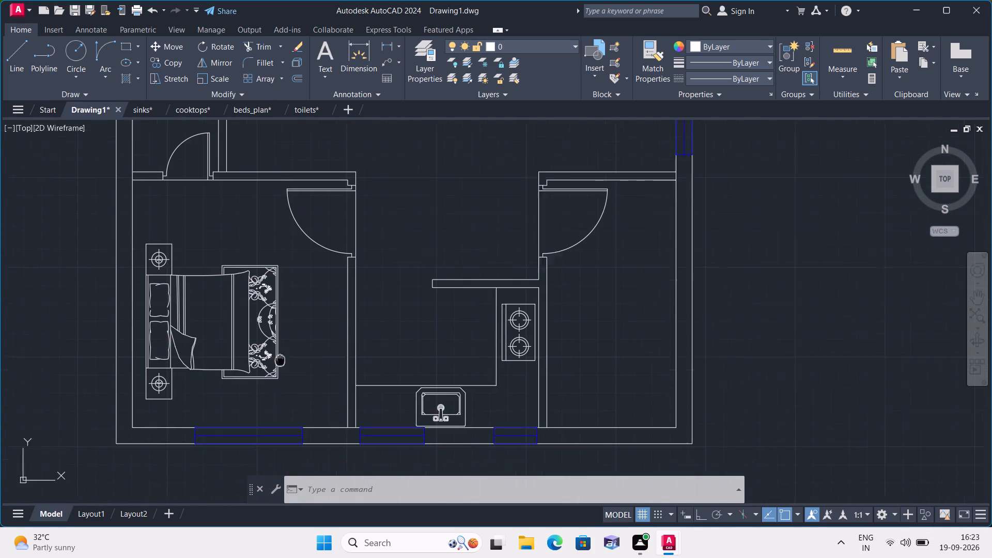
middle_drag(302, 341, 456, 237)
middle_drag(447, 278, 470, 513)
middle_drag(446, 272, 461, 393)
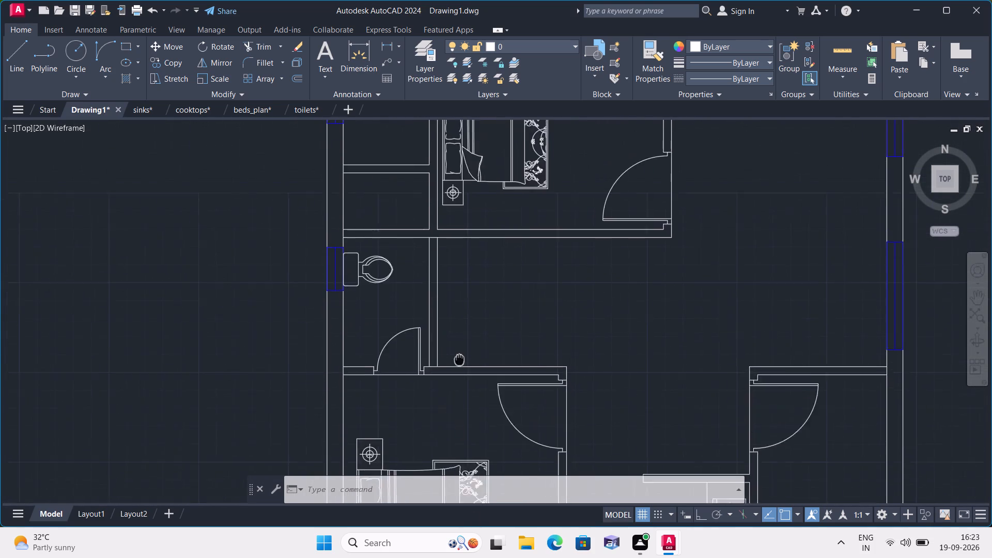
Draw a horizontal line about 10½ ft long from the lower bathroom's right wall across the hall below the upper bedroom.
middle_drag(461, 393, 463, 401)
key(l)
key(space)
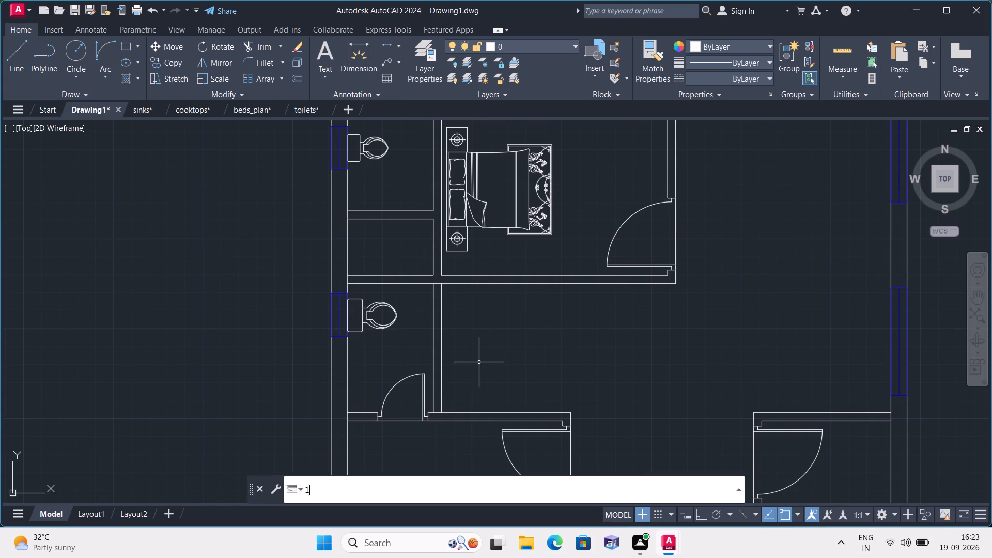
click(445, 349)
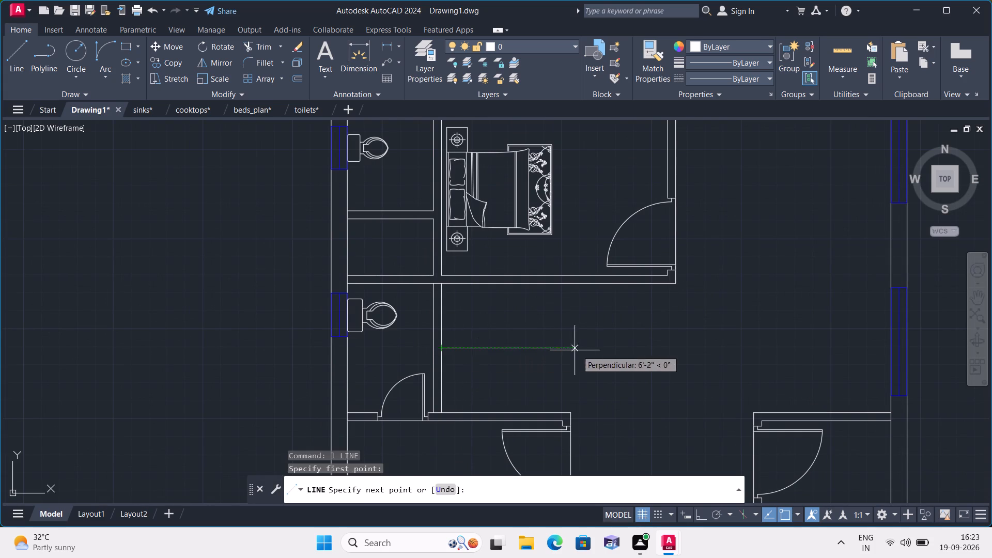
click(671, 347)
key(space)
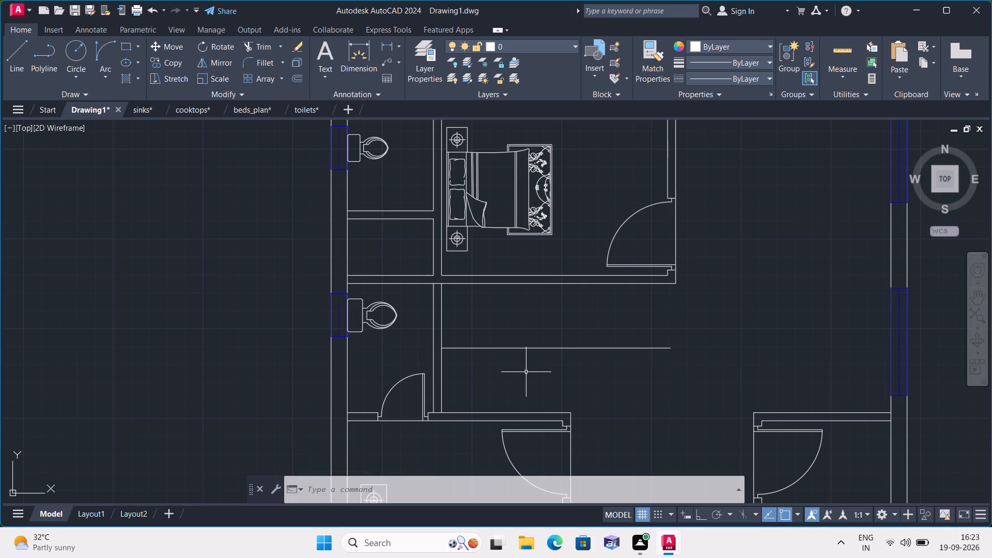
Offset the lower bathroom's right wall line successively to the right at 10" spacing to create the first five stair tread lines.
text(offset)
key(space)
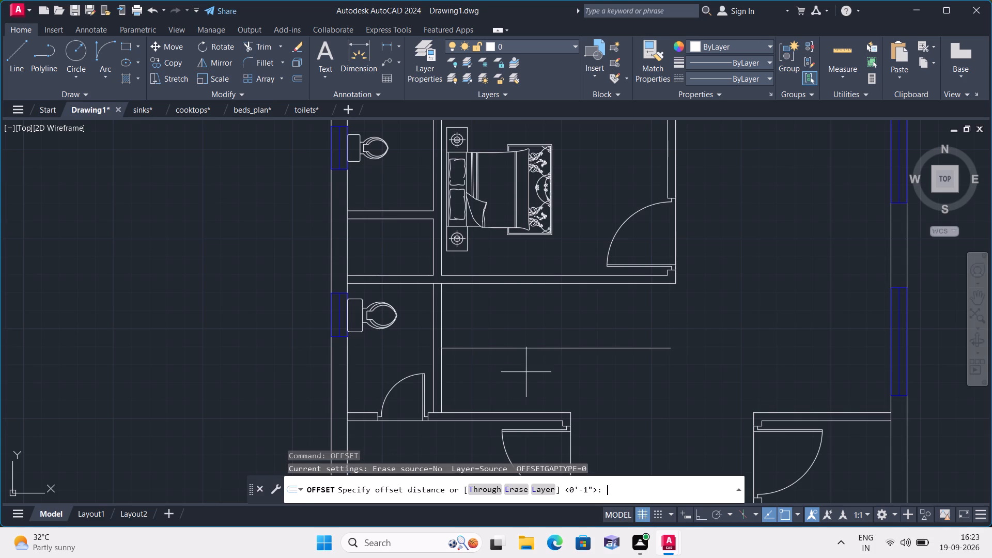
text(10")
key(space)
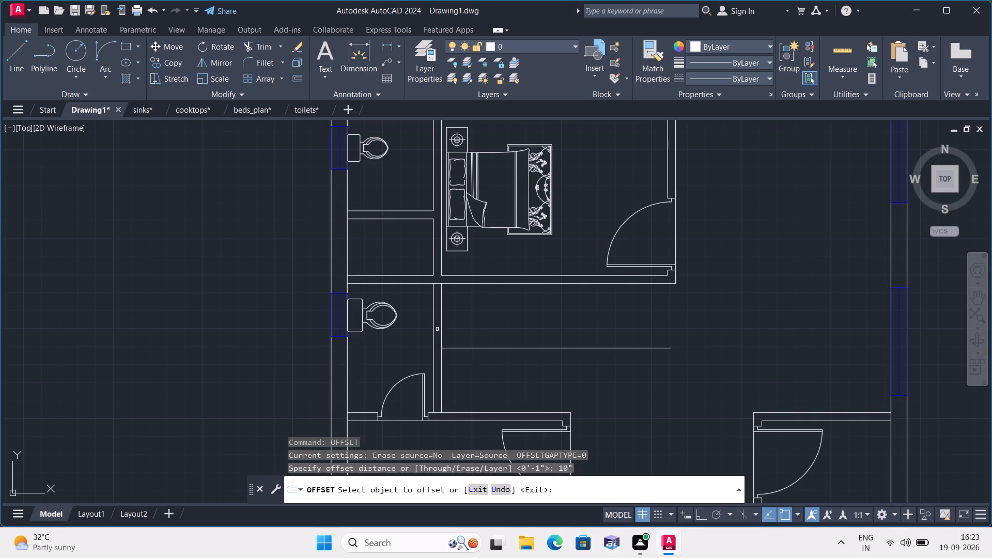
click(442, 324)
click(506, 322)
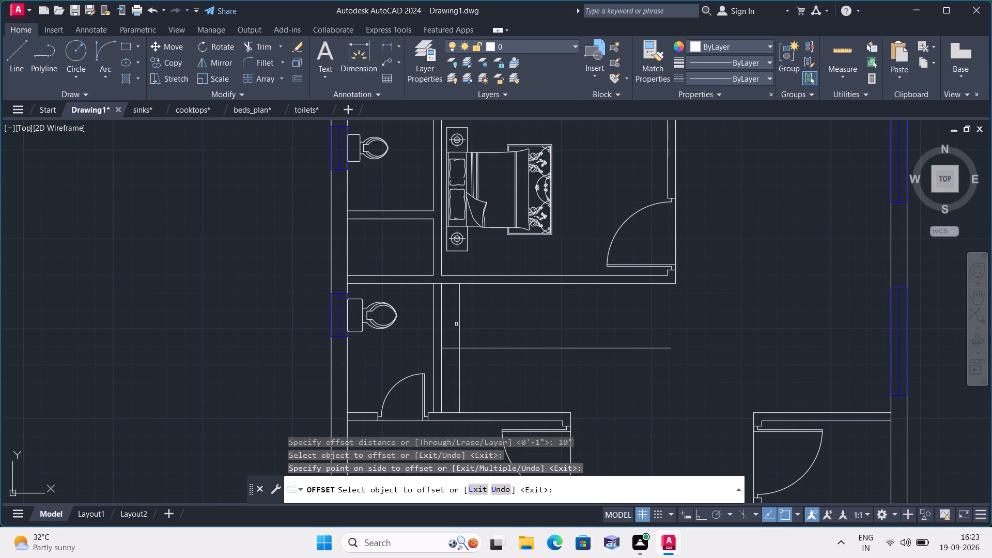
click(460, 324)
click(532, 327)
click(476, 320)
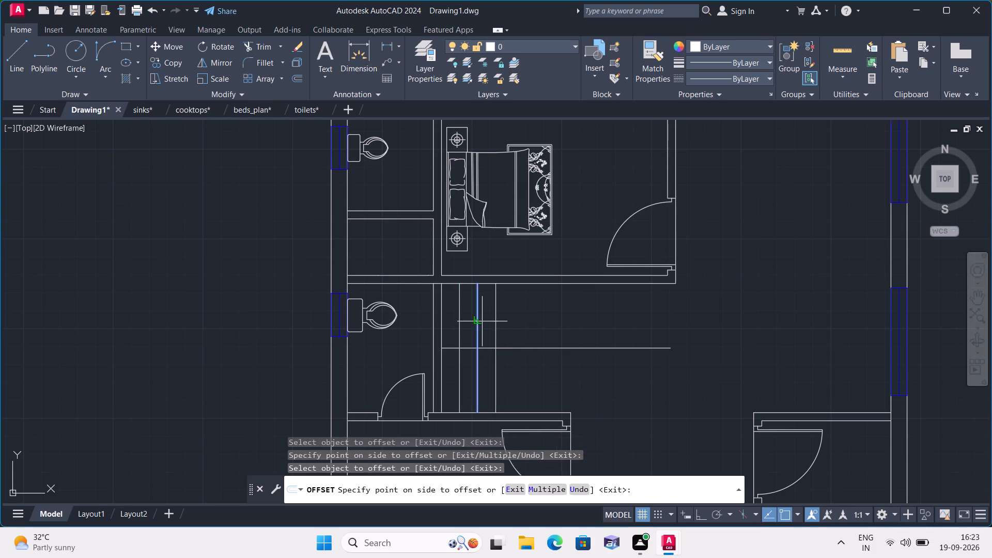
click(483, 321)
click(498, 316)
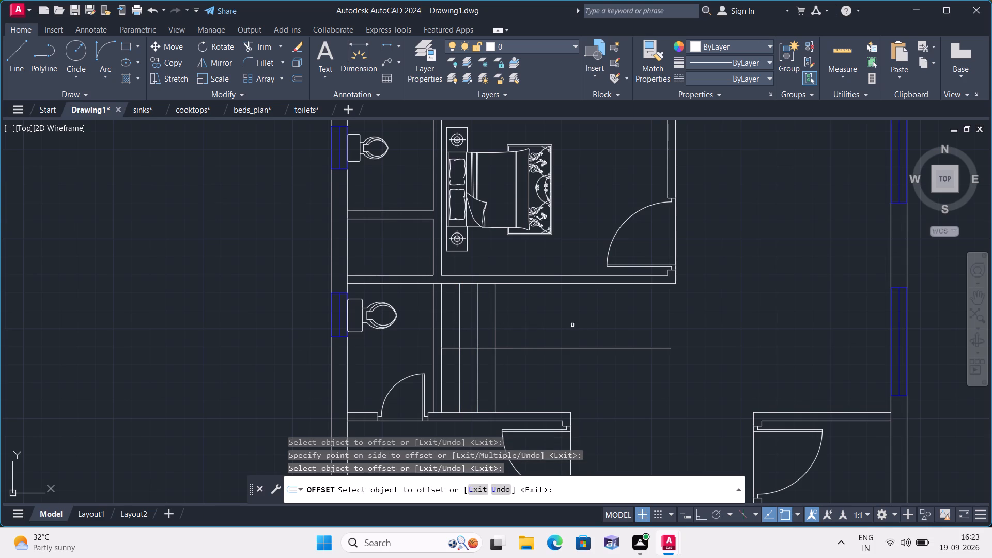
click(495, 323)
click(533, 327)
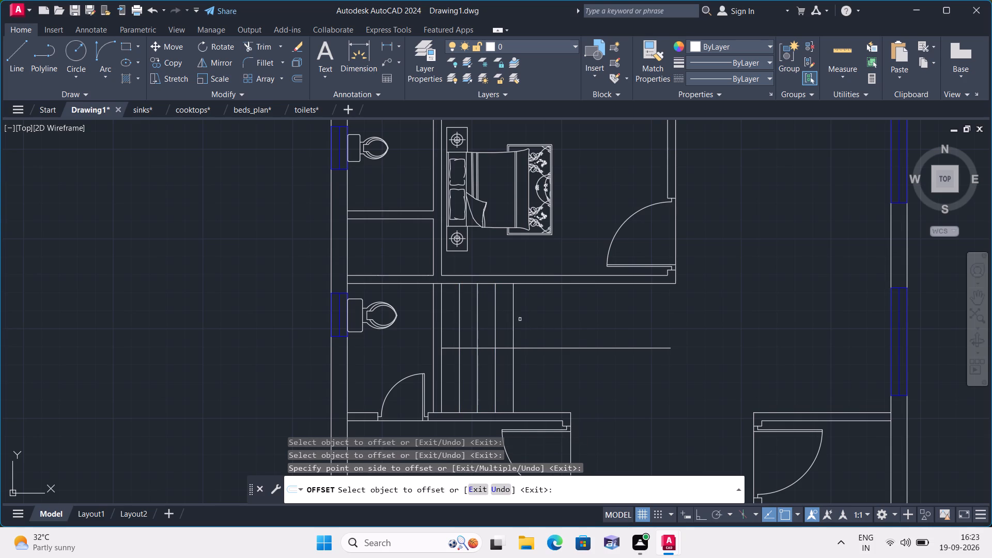
click(512, 313)
click(557, 324)
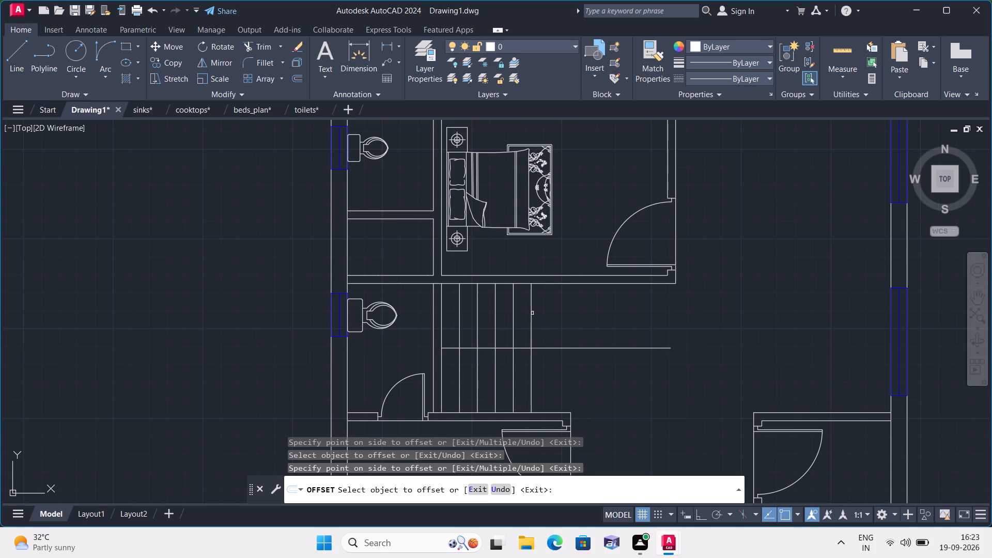
Continue offsetting the last tread line to the right at 10" spacing to add six more stair treads.
click(532, 313)
click(565, 318)
click(549, 316)
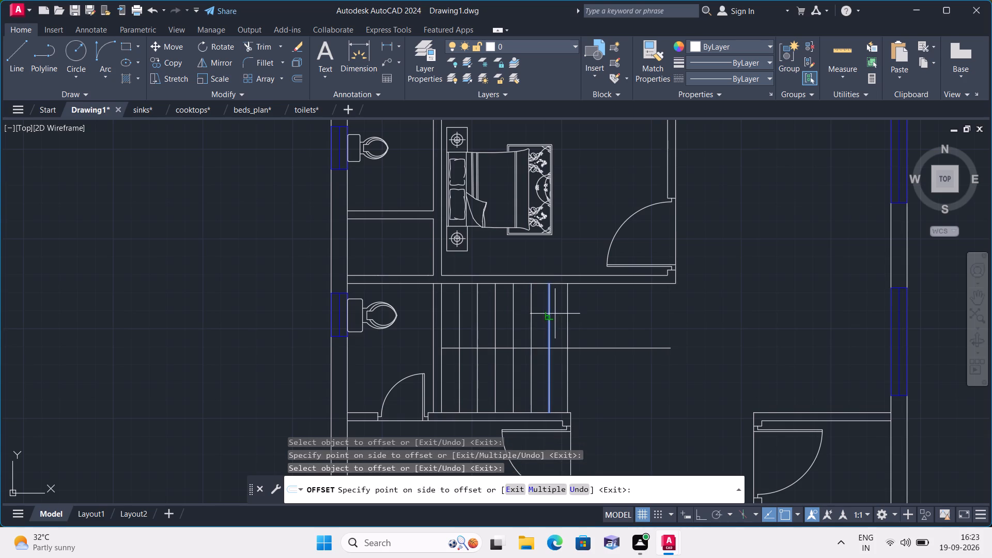
click(555, 313)
click(567, 317)
click(594, 323)
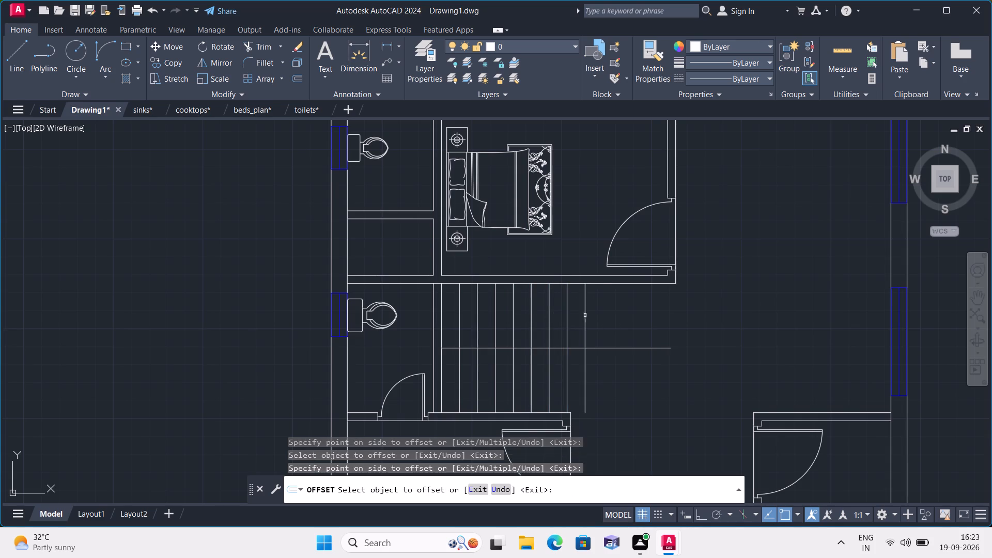
click(584, 312)
click(625, 317)
click(603, 312)
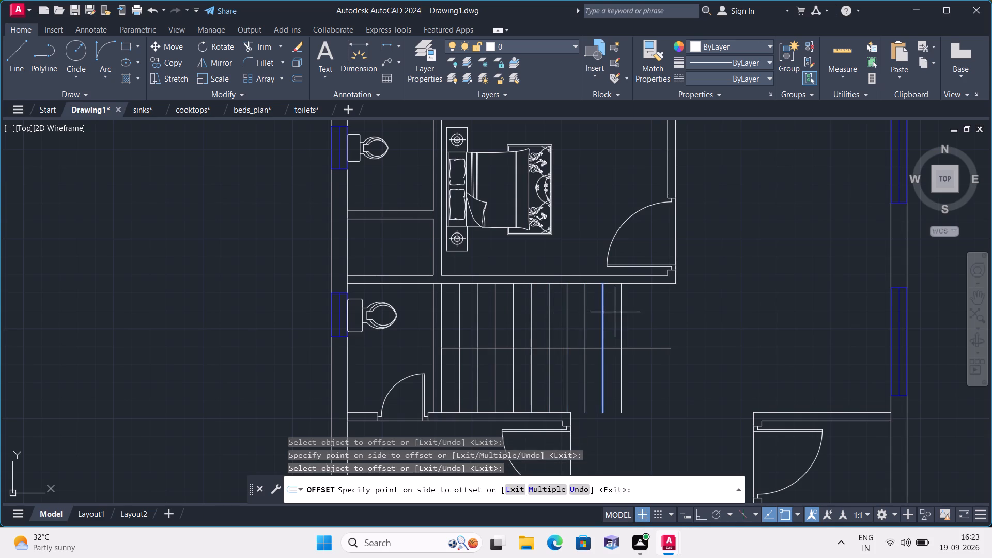
click(630, 315)
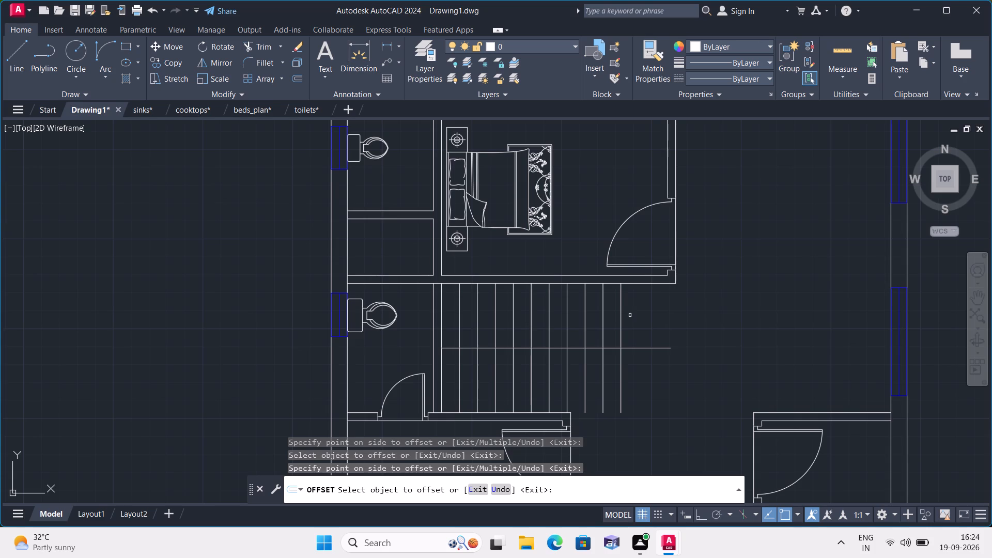
click(622, 369)
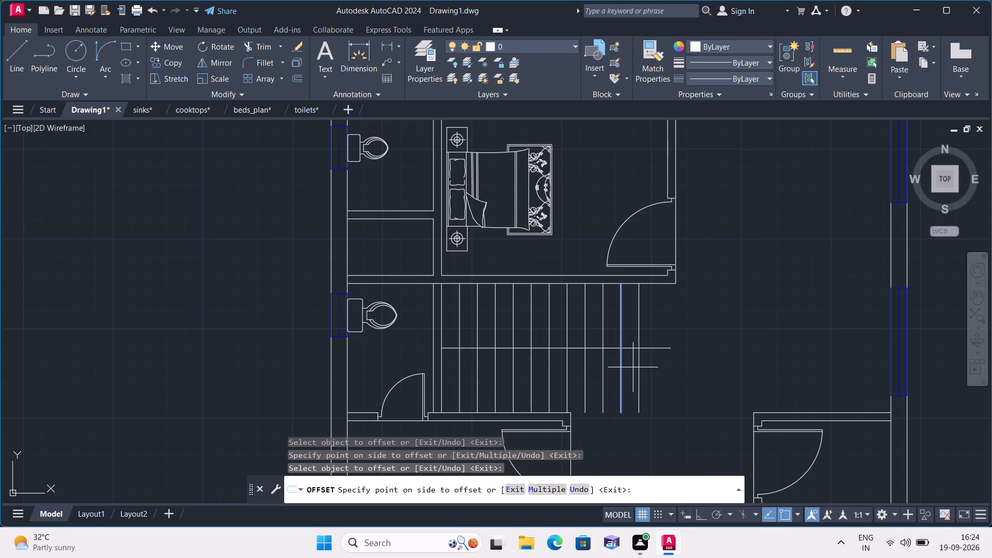
click(633, 367)
key(Escape)
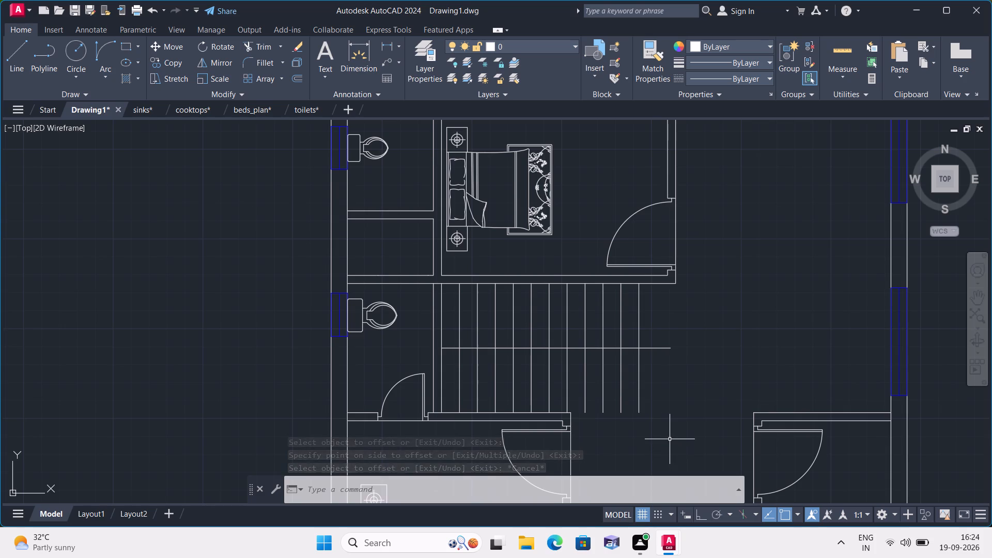
Trim the lower halves of the five rightmost tread lines and the central line's stub beyond the last tread.
text(trim)
key(space)
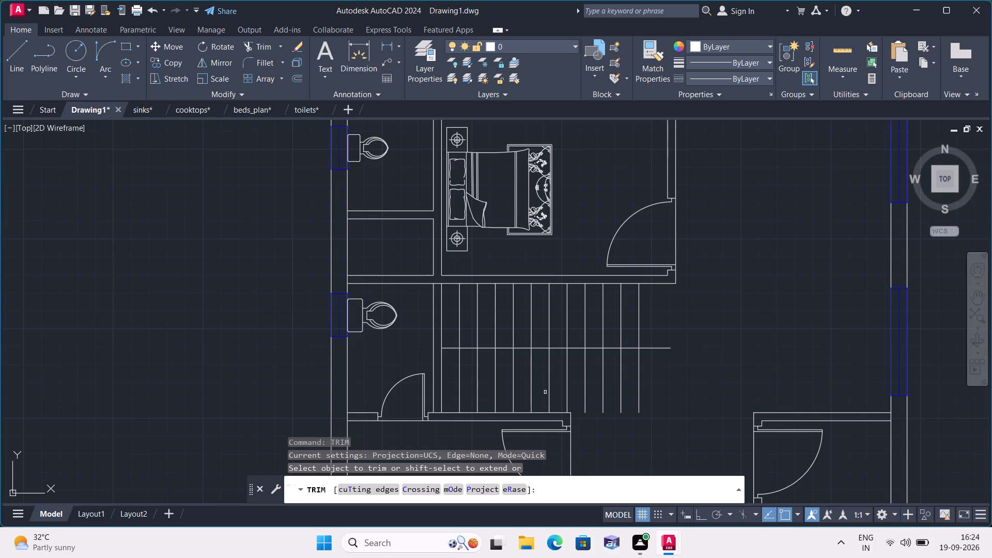
click(563, 391)
click(642, 389)
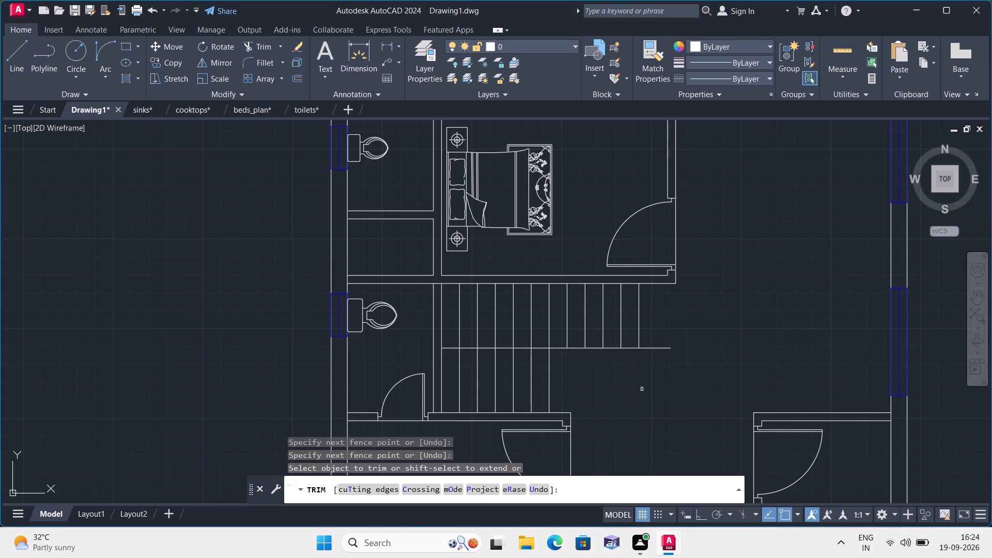
click(660, 348)
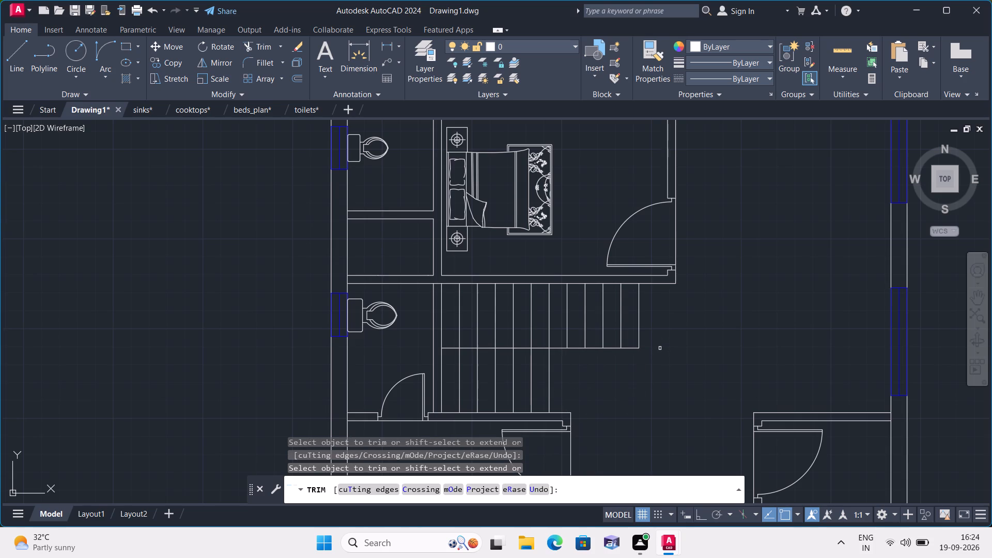
key(Escape)
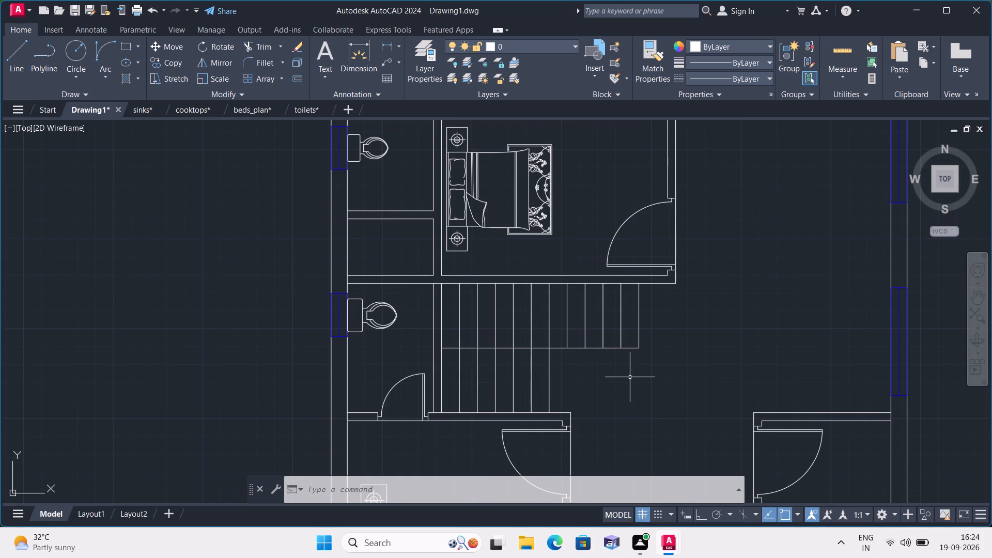
With Ortho on, draw a horizontal line through the lower stair flight, from just outside its open end to near the bathroom wall.
key(l)
key(space)
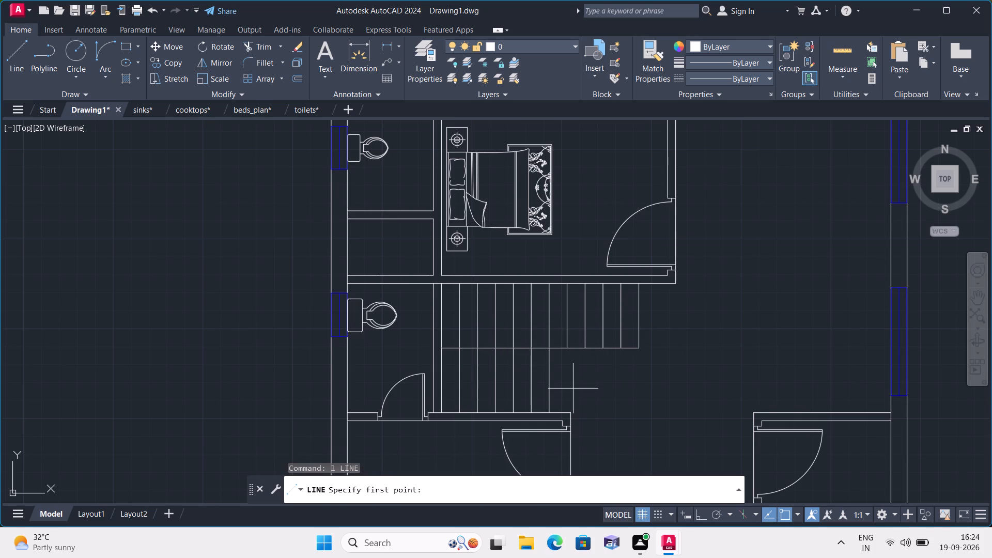
click(575, 385)
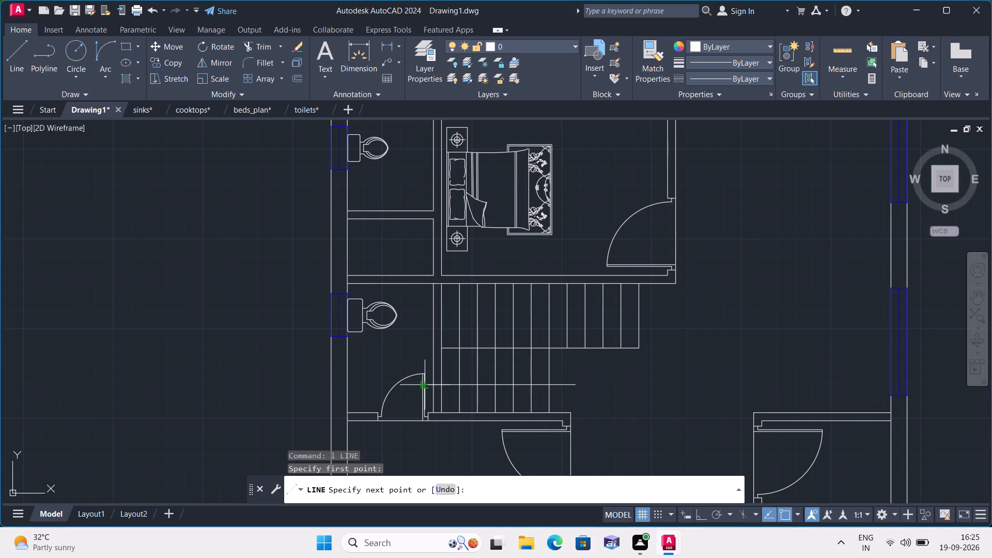
key(F8)
scroll(430, 387, up, 3)
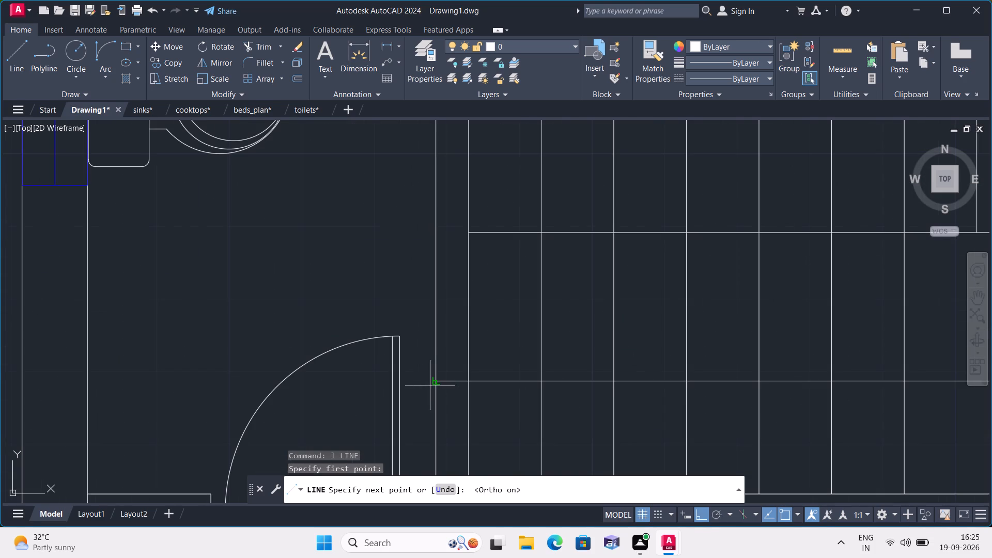
click(494, 381)
key(Escape)
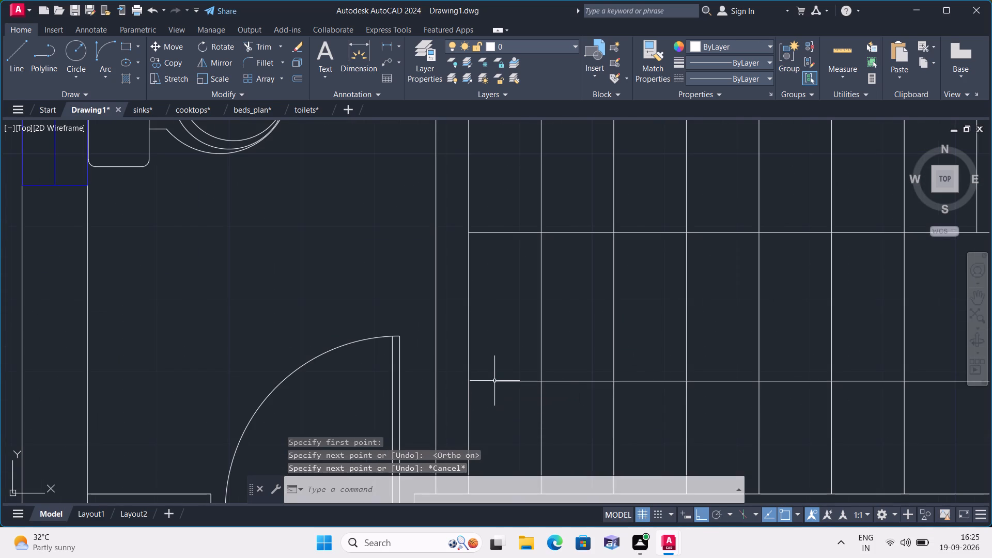
Create a new layer with the colour red and make it the current layer.
scroll(494, 381, down, 3)
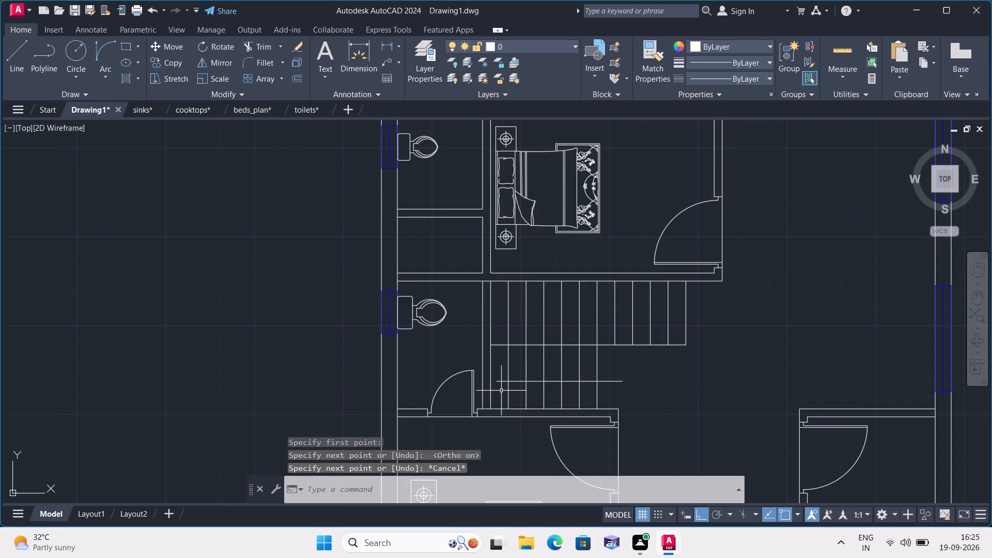
scroll(530, 398, down, 1)
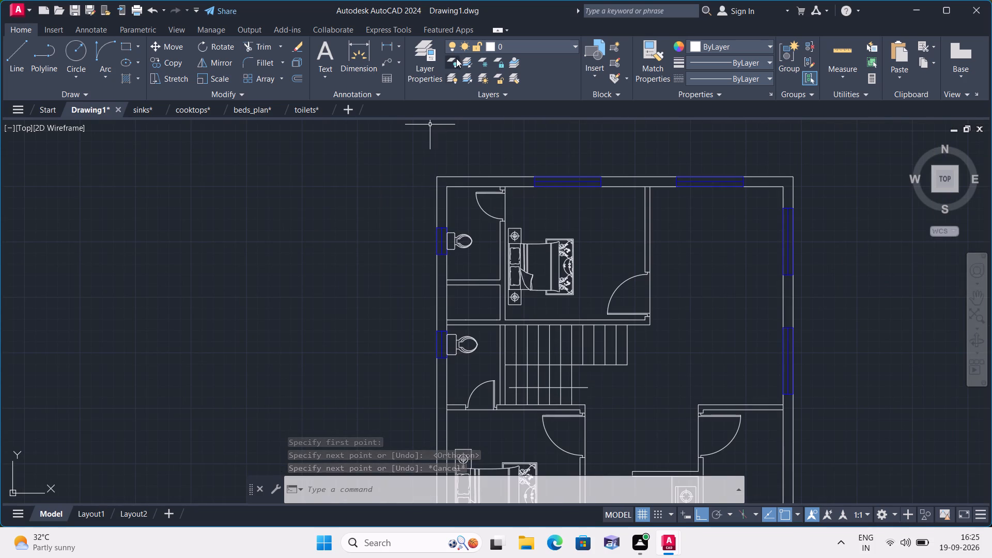
click(426, 50)
right_click(306, 287)
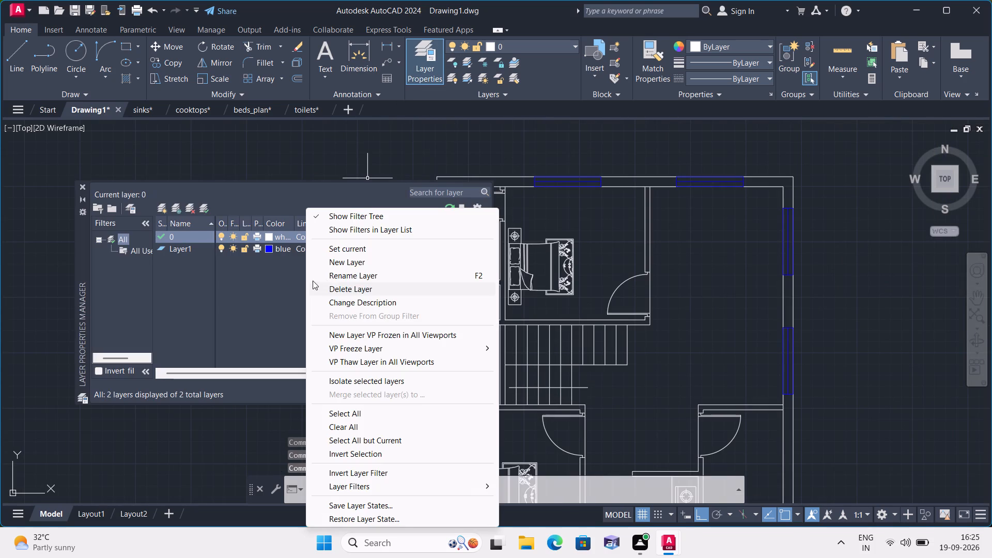
click(351, 261)
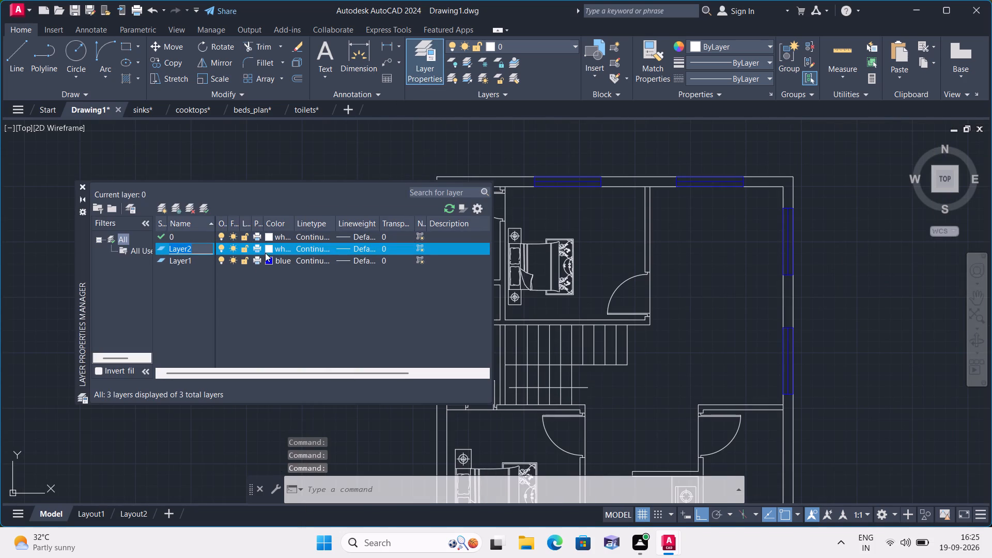
click(267, 249)
click(389, 296)
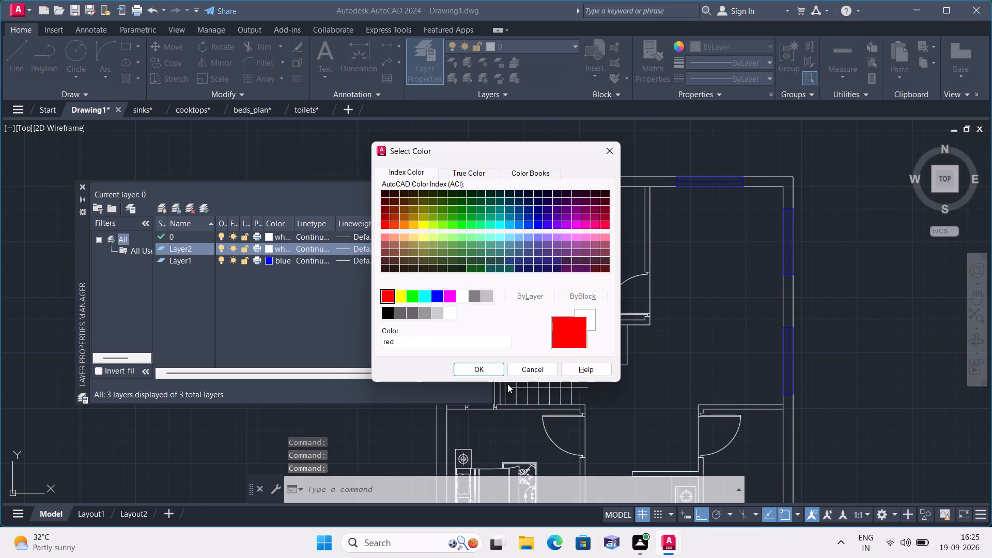
click(480, 367)
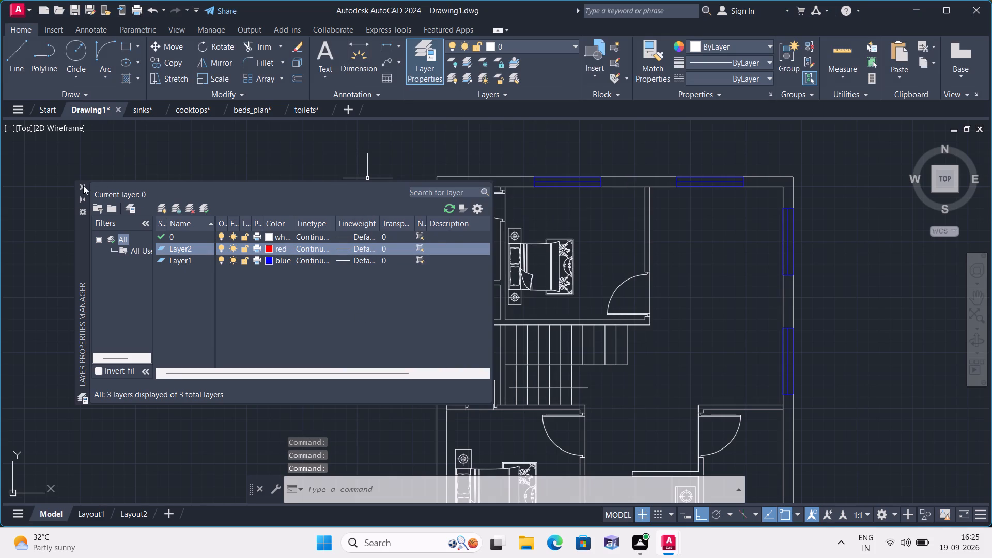
click(82, 185)
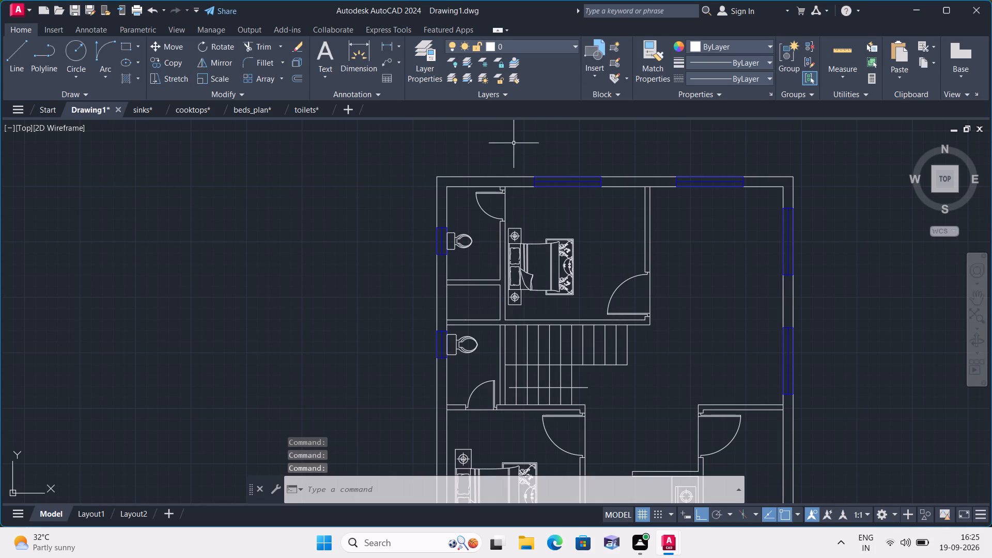
middle_drag(511, 145, 475, 117)
click(562, 43)
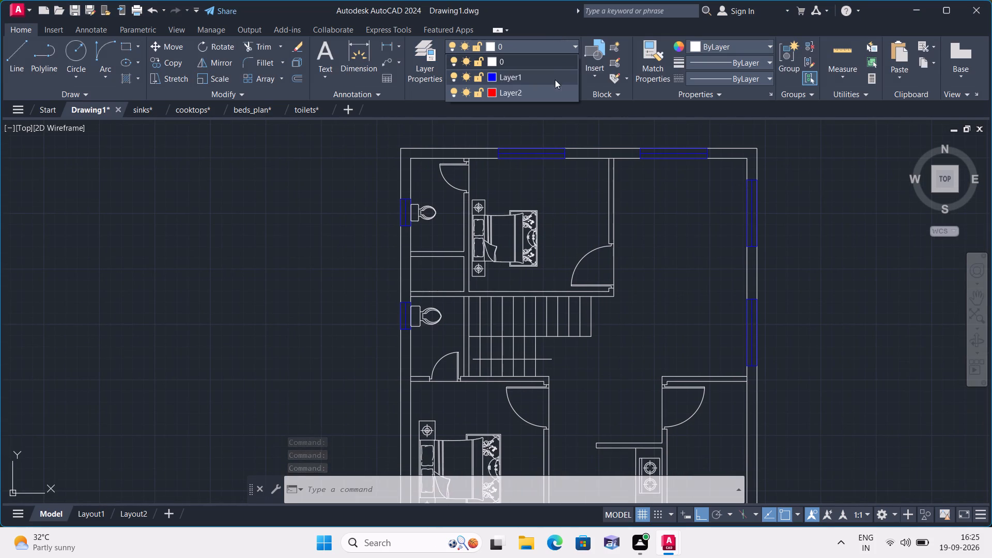
click(550, 96)
Draw two crossing red diagonals from corner to corner of the small shaft between the two toilets.
scroll(441, 274, up, 1)
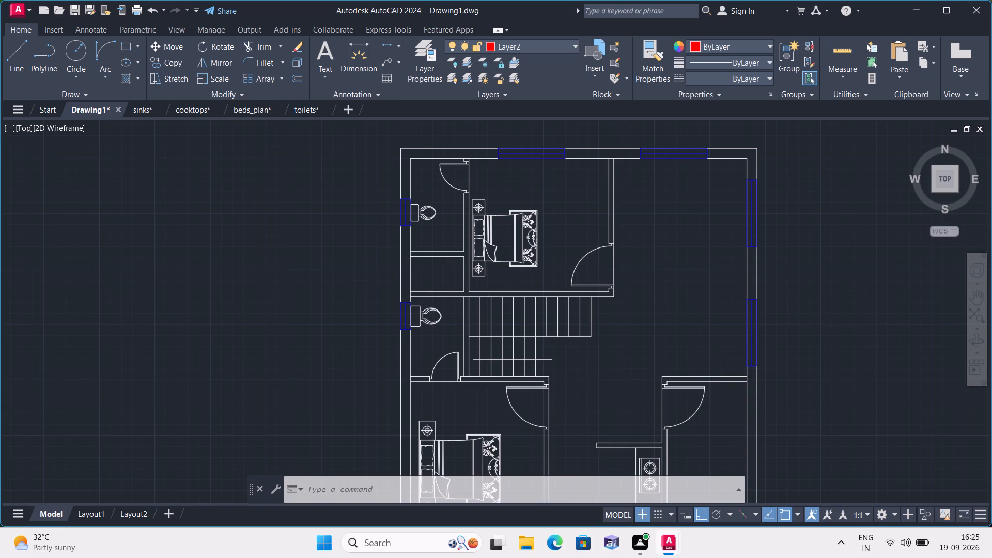
text(l)
key(space)
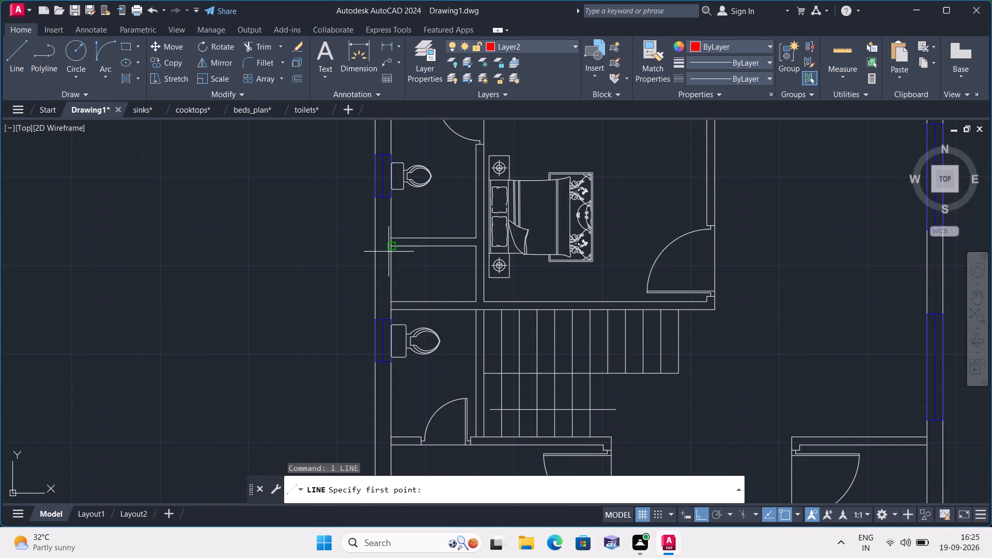
click(392, 248)
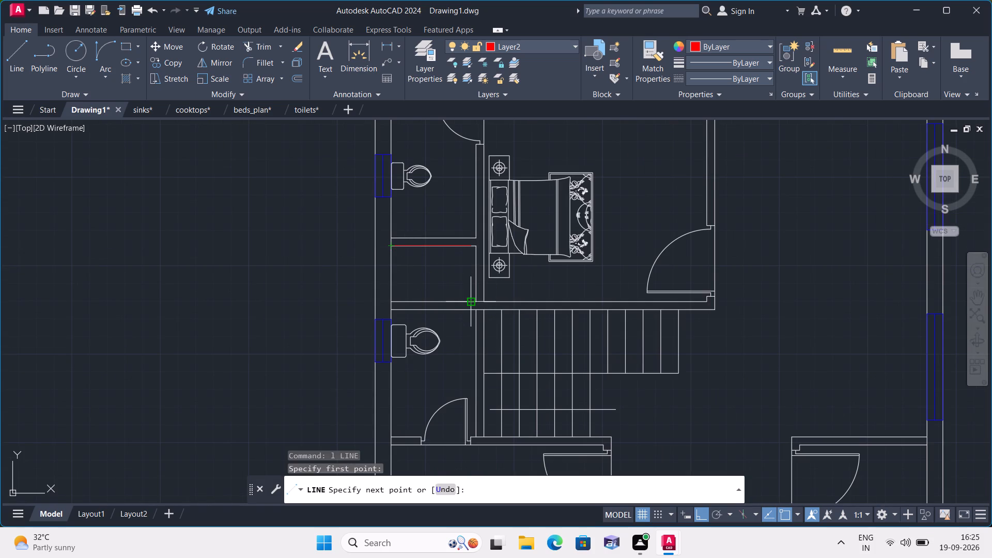
click(474, 300)
key(space)
key(space)
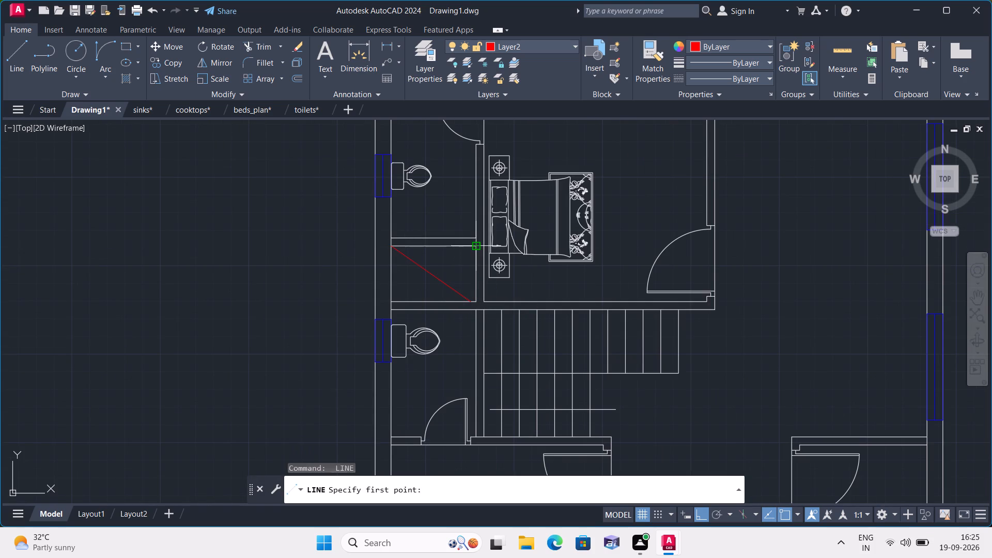
click(474, 247)
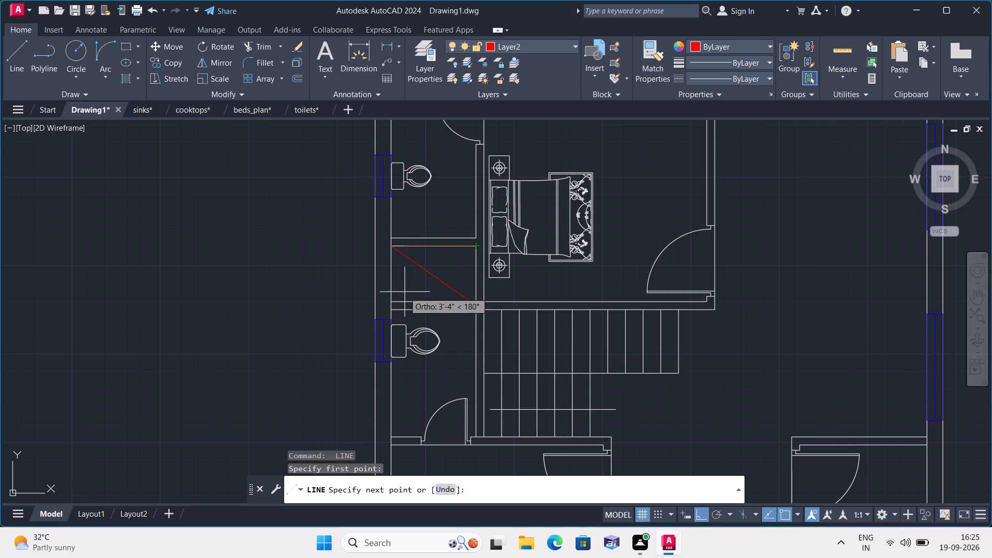
click(392, 300)
key(space)
scroll(392, 298, down, 1)
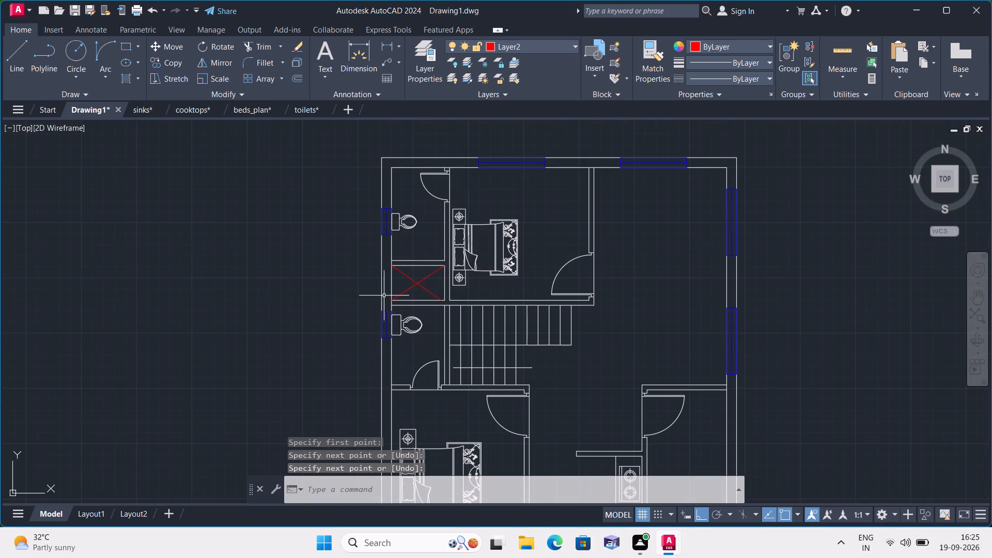
Make layer 0 the current layer.
middle_drag(251, 318, 231, 296)
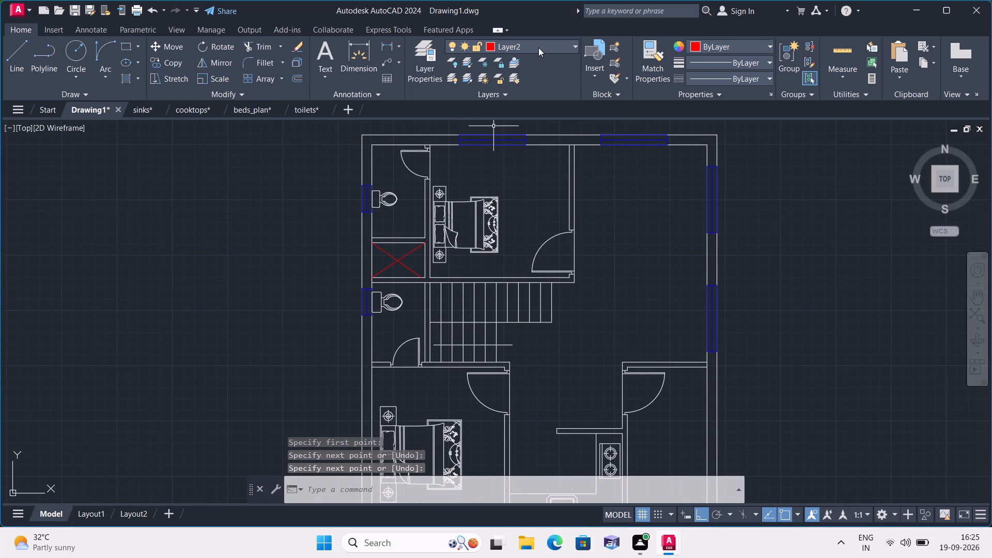
click(538, 47)
click(539, 62)
Delete the upper line of the horizontal wall above the lower-right room's door.
scroll(578, 157, down, 1)
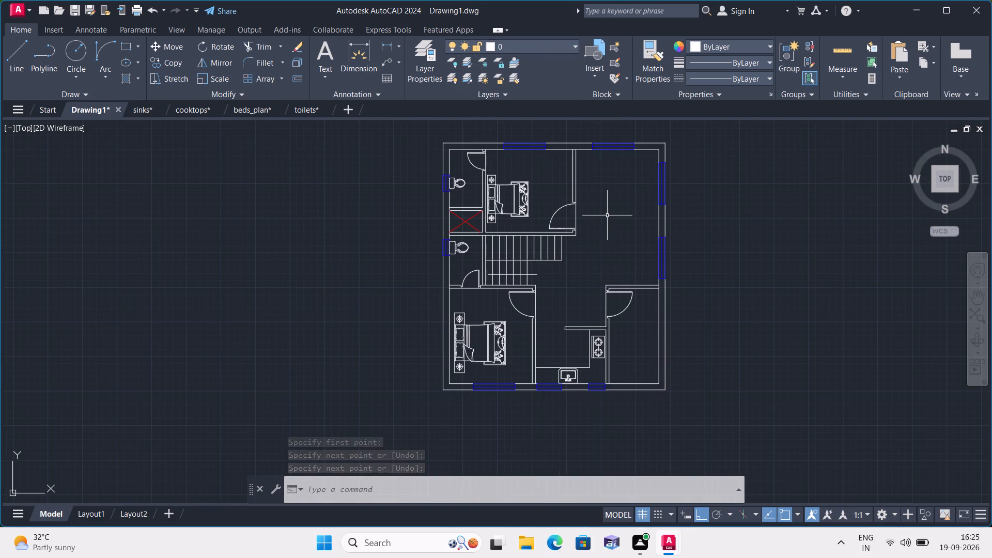
scroll(607, 215, down, 1)
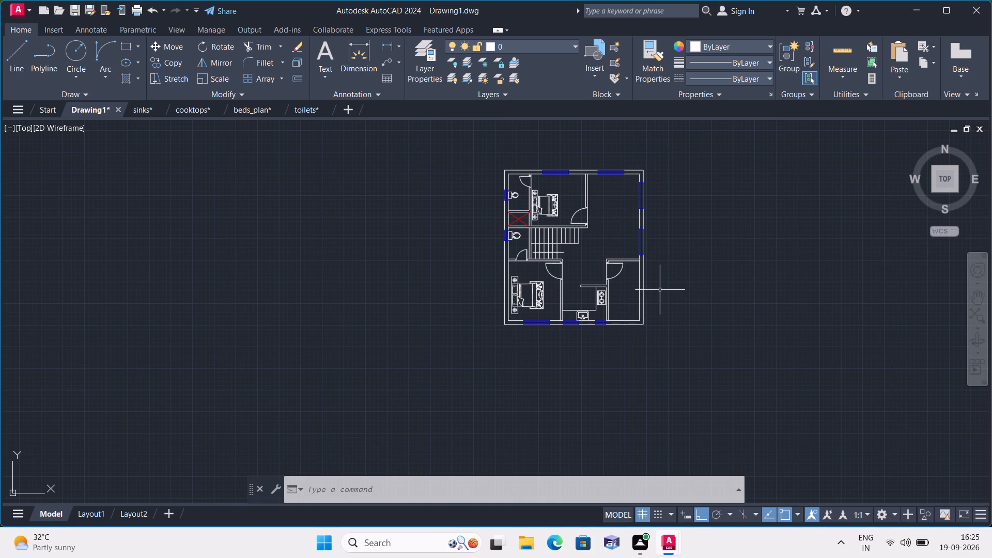
middle_drag(656, 290, 600, 297)
scroll(593, 287, up, 3)
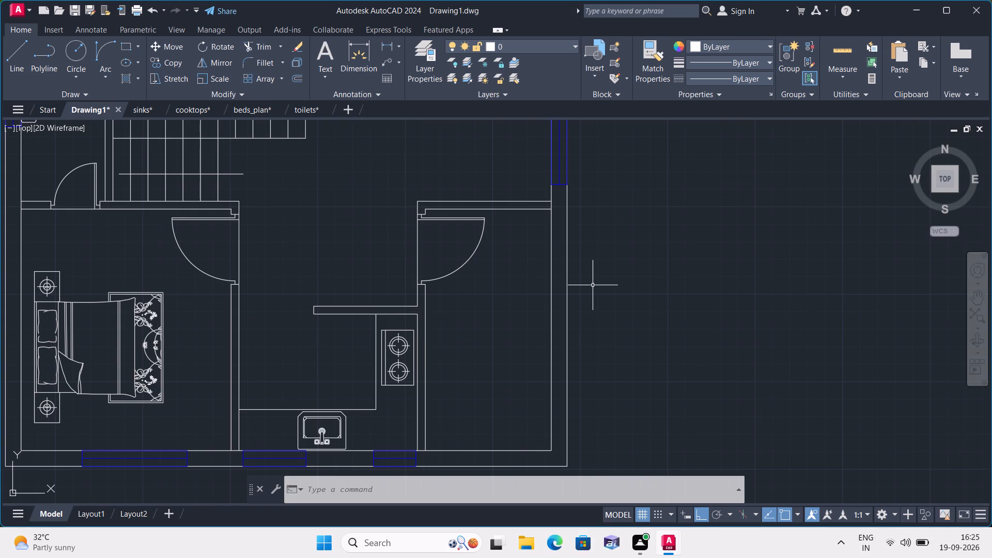
scroll(466, 251, up, 1)
middle_drag(493, 295, 491, 302)
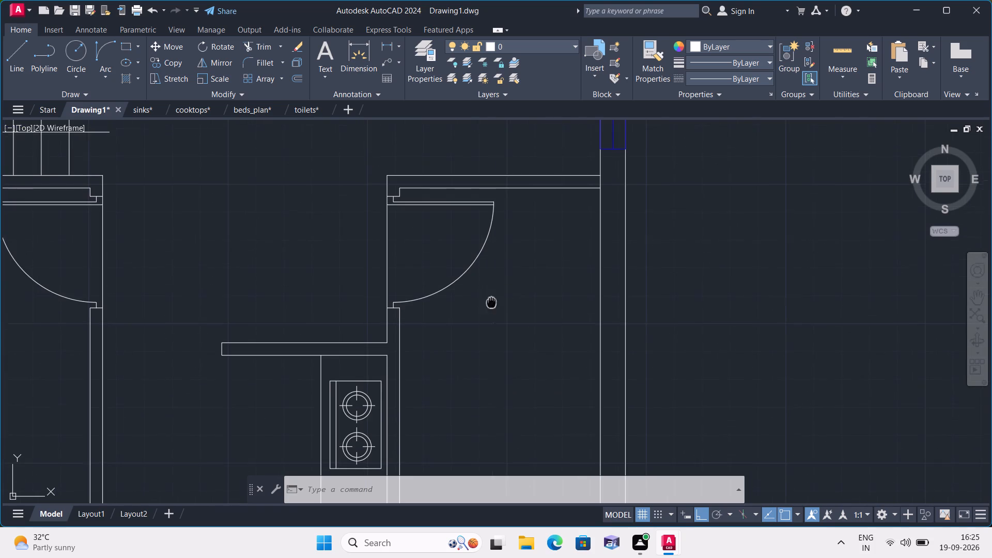
middle_drag(491, 302, 479, 377)
click(514, 253)
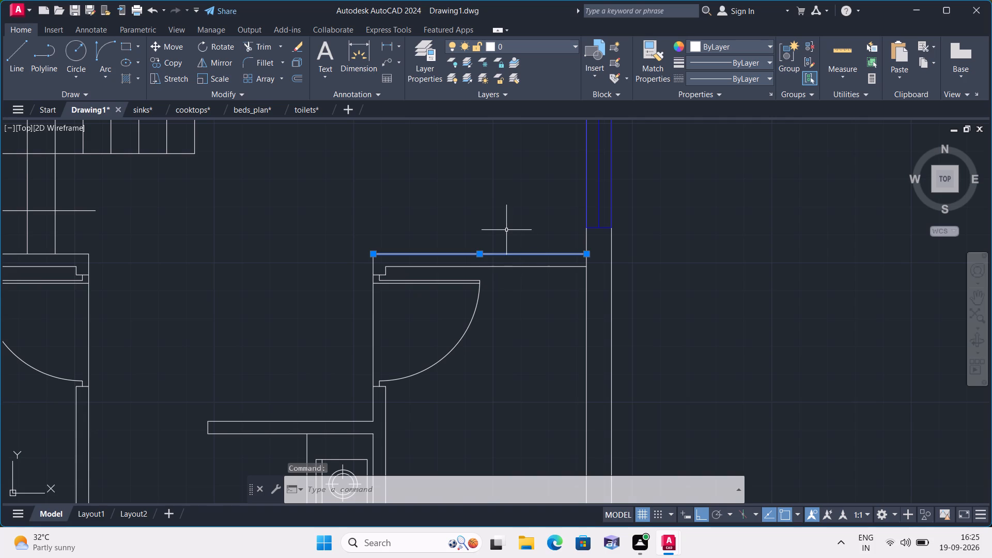
key(Delete)
Offset the remaining line of the wall above the lower-right room's door upward by 9".
text(offs)
text(et)
key(space)
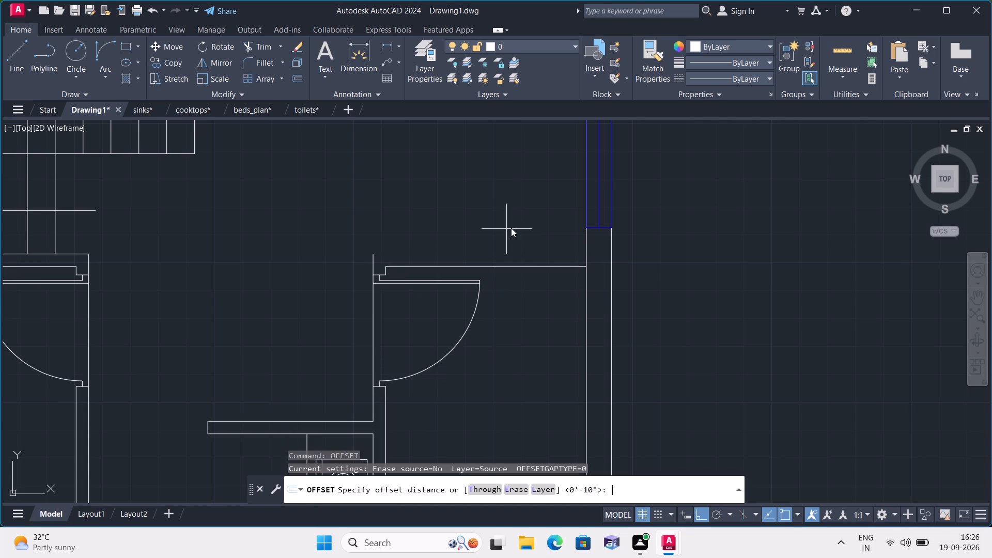
key(9)
key(shift+quotedbl)
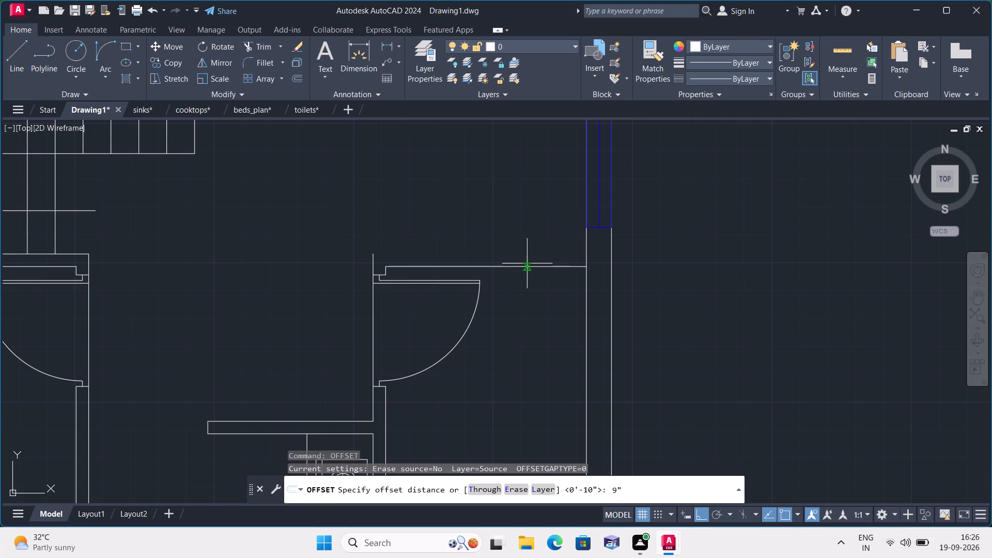
key(space)
click(531, 267)
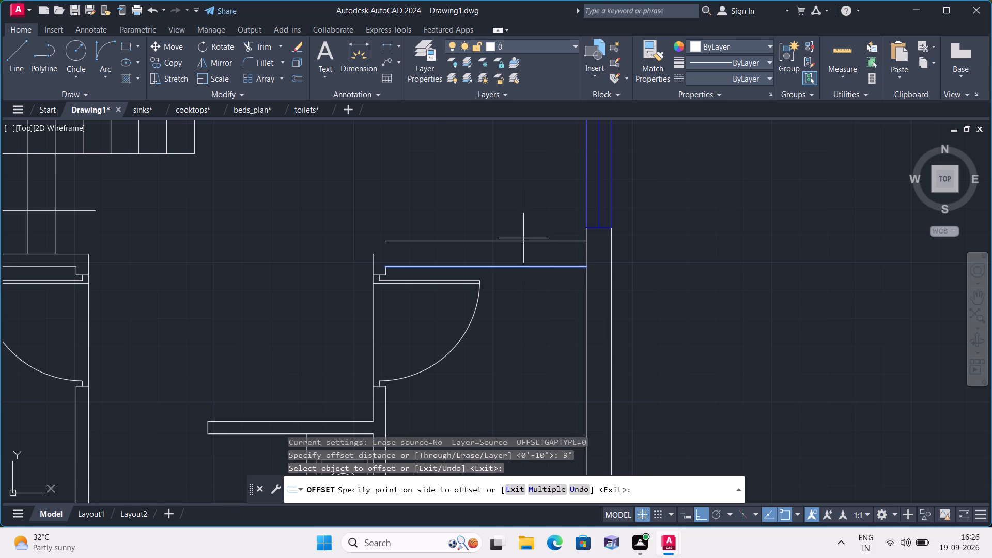
click(523, 238)
key(Escape)
Close the thickened wall's left corner with a short vertical and horizontal line joining the door-side wall to the offset line.
text(l)
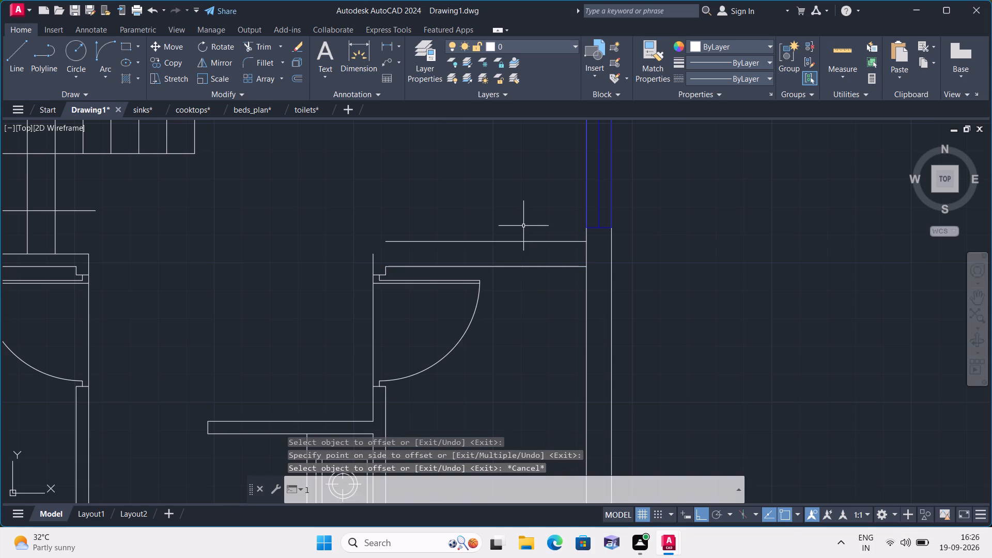
key(space)
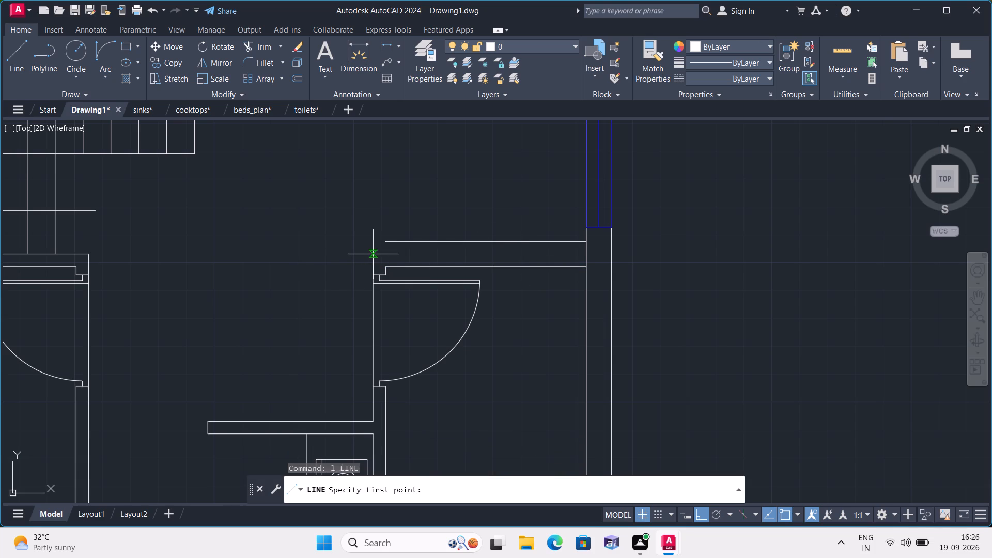
click(373, 253)
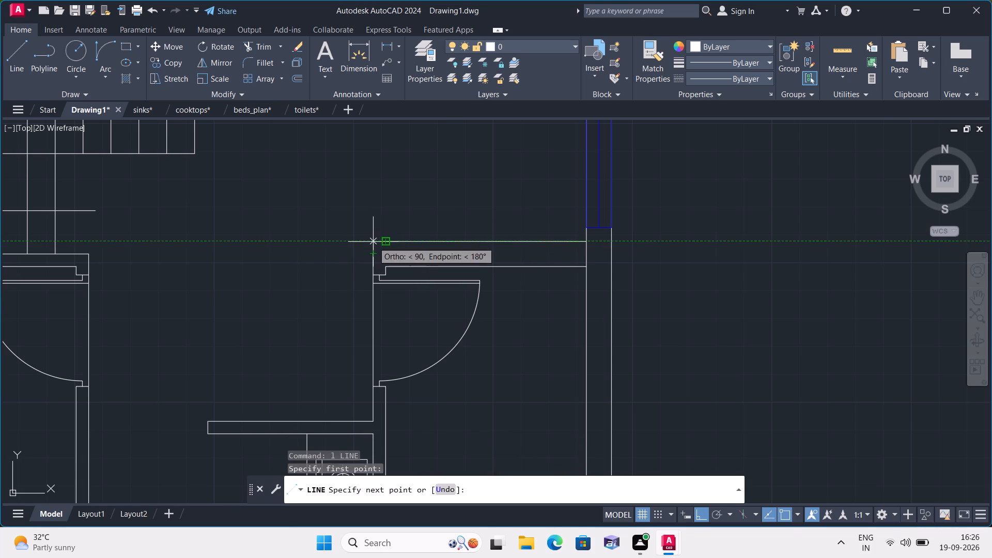
click(373, 242)
click(387, 241)
key(space)
scroll(384, 241, down, 1)
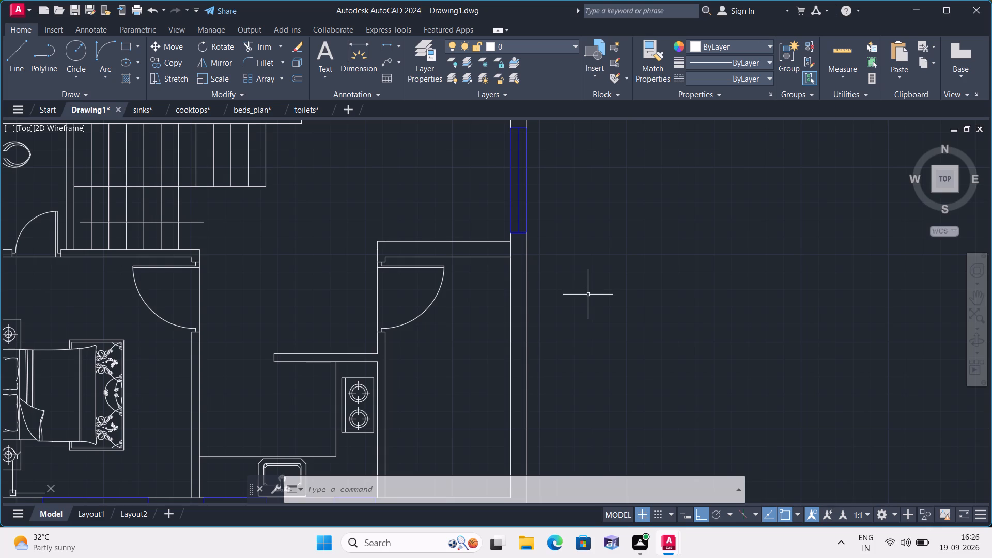
Draw a short line continuing the lower-right room's top wall line across the thickness of the right outer wall.
text(l)
key(space)
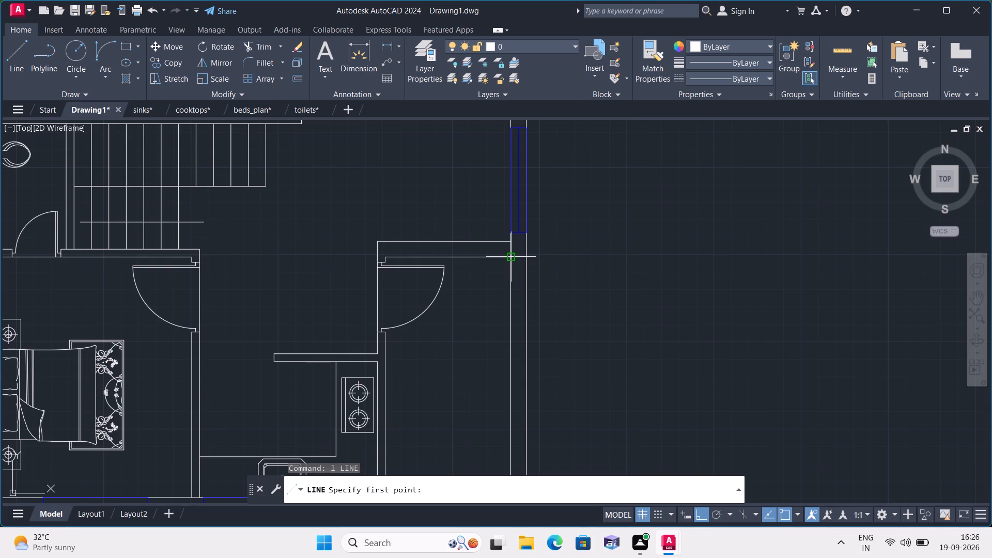
click(512, 259)
click(526, 261)
key(space)
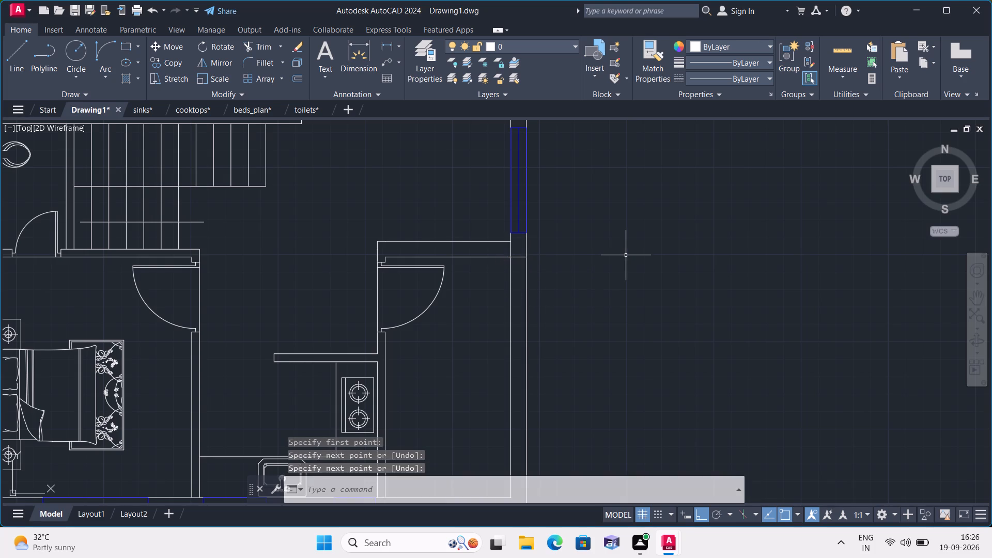
Trim the inner line at the top wall's junction with the right outer wall, plus the lower-right room's inner right and bottom wall lines.
text(trim)
key(space)
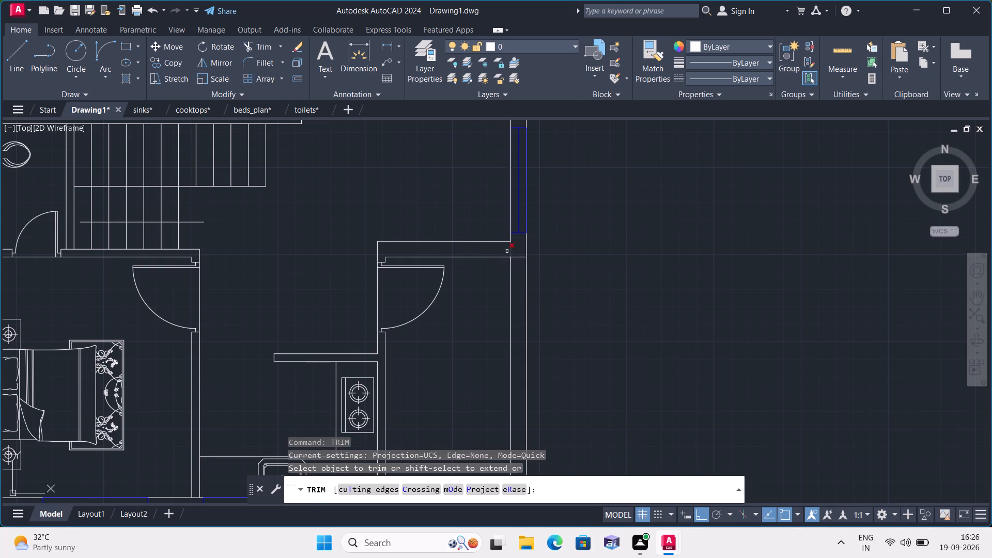
click(513, 247)
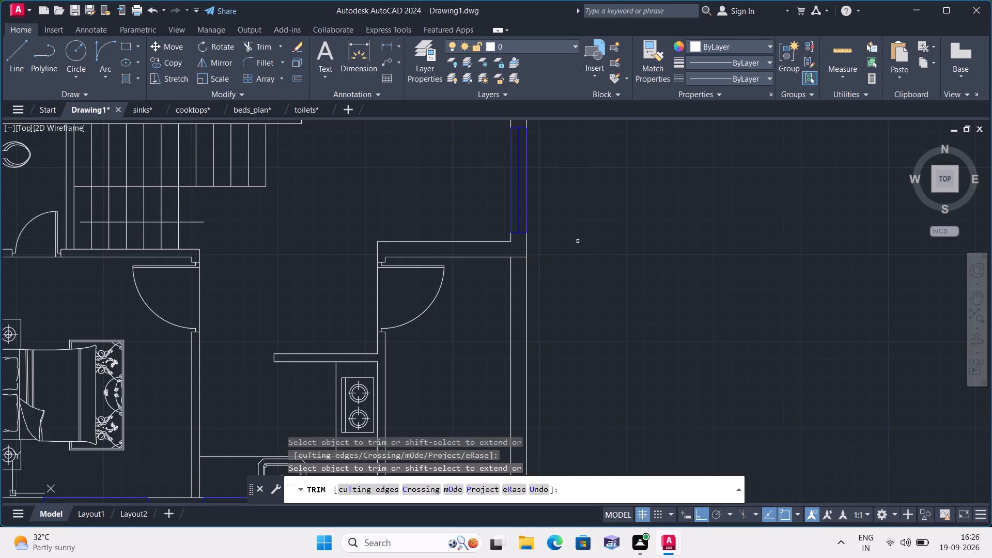
scroll(579, 243, down, 1)
middle_drag(599, 282, 590, 240)
scroll(599, 282, down, 1)
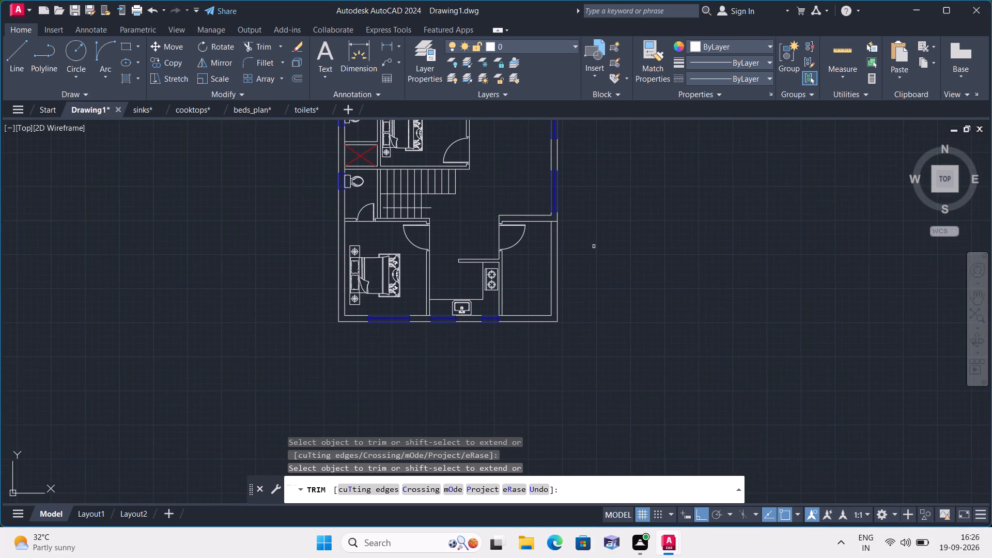
scroll(549, 298, up, 2)
click(553, 295)
scroll(538, 300, down, 2)
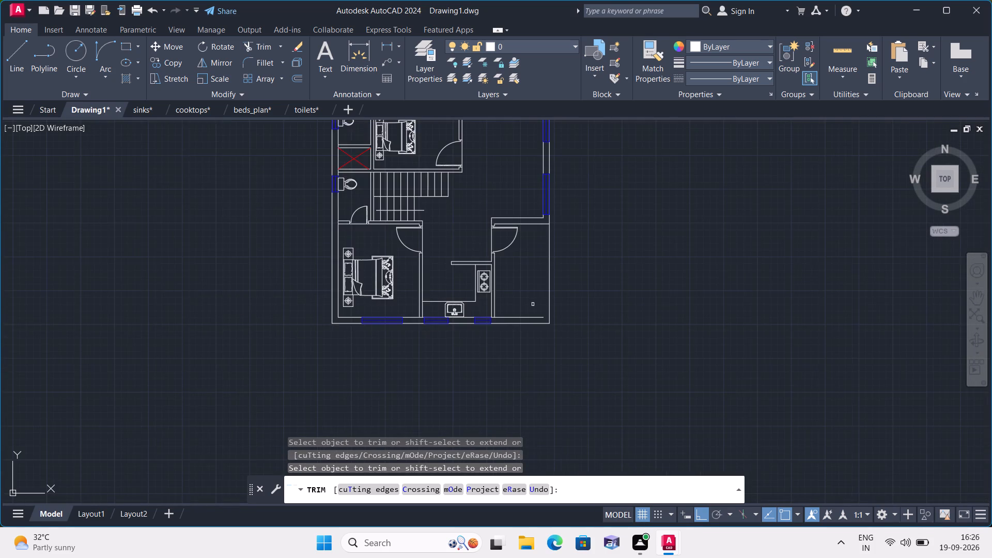
scroll(532, 308, up, 1)
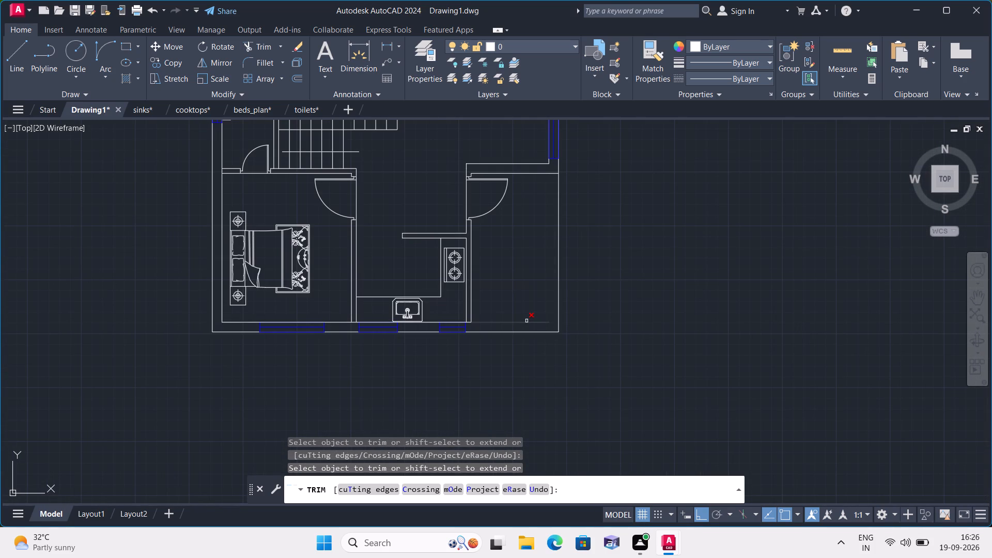
click(522, 323)
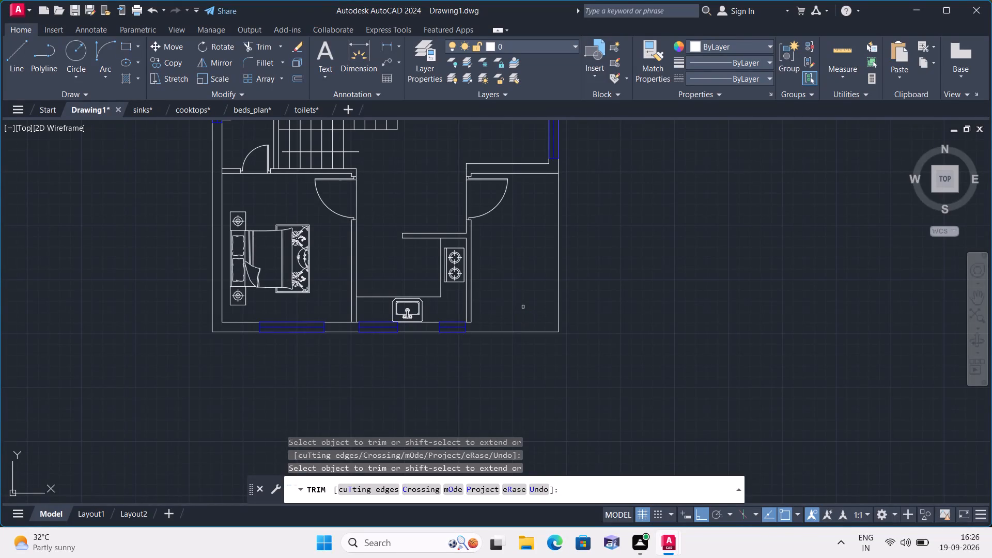
key(Escape)
Draw a vertical line from the bottom end of the kitchen's right partition down to the outer bottom wall line.
text(l)
key(space)
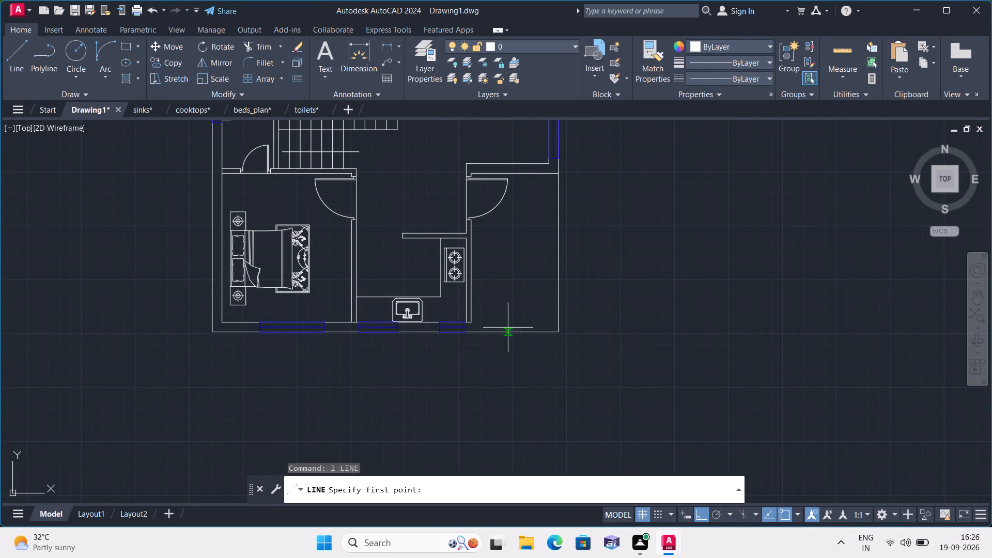
scroll(474, 329, up, 2)
click(467, 314)
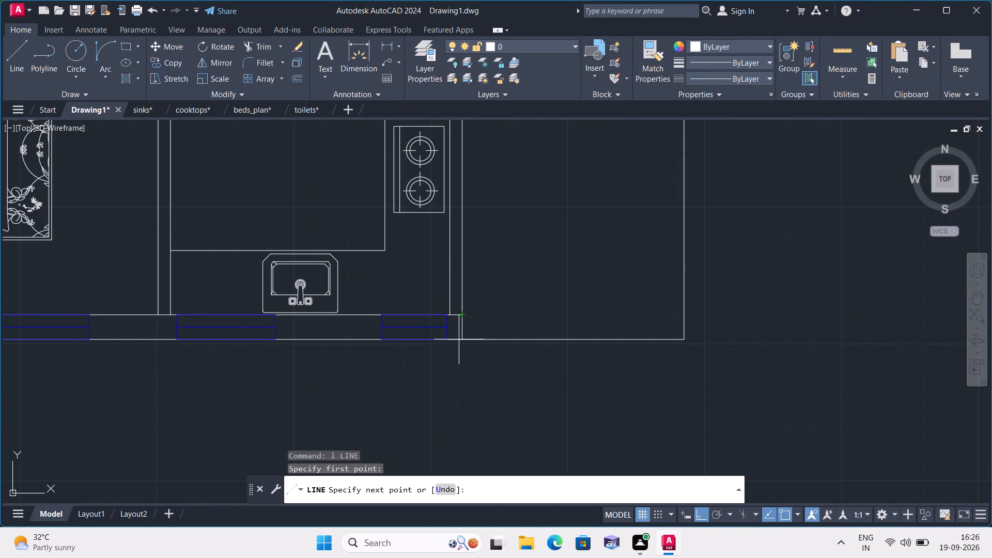
click(458, 339)
key(space)
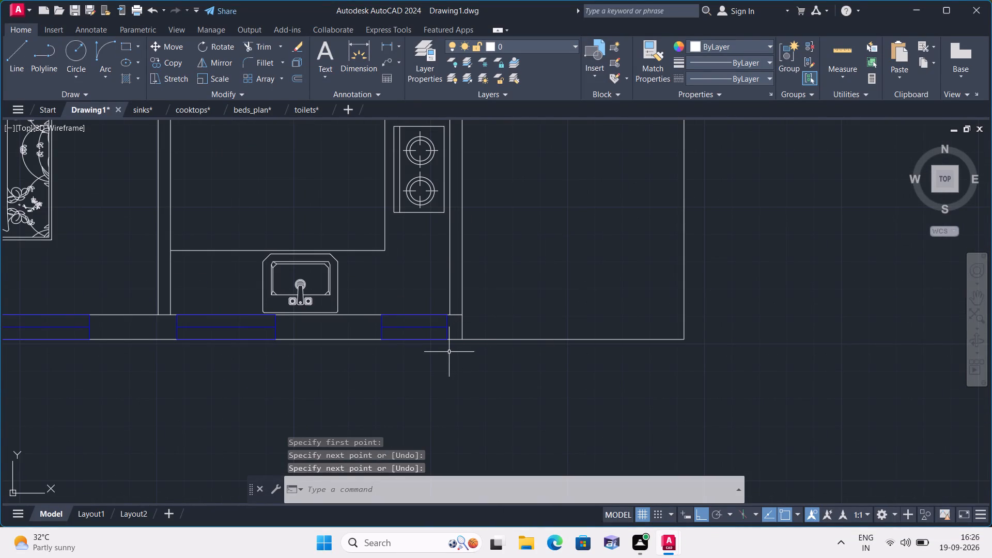
Trim the short inner bottom wall segment between the two lines of the kitchen's right partition.
text(trim)
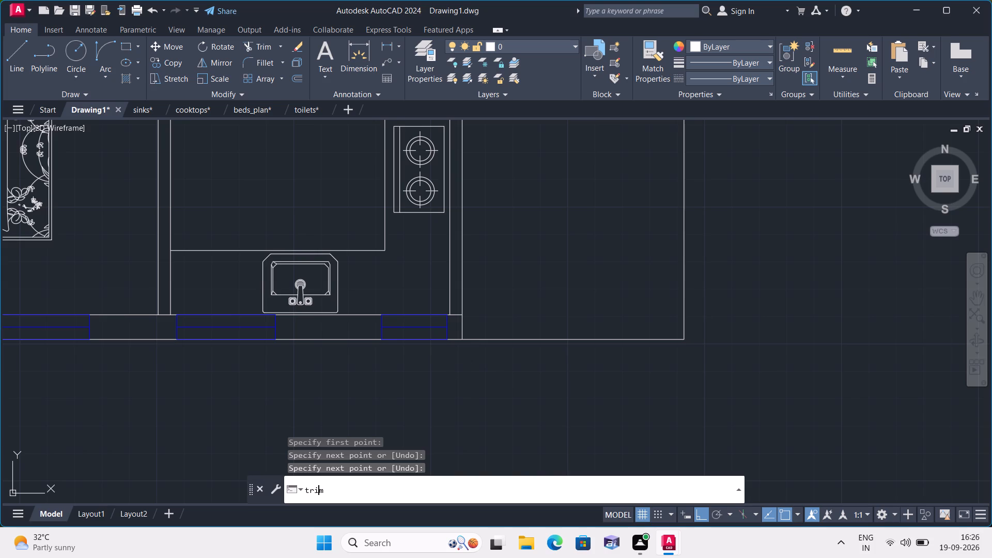
key(space)
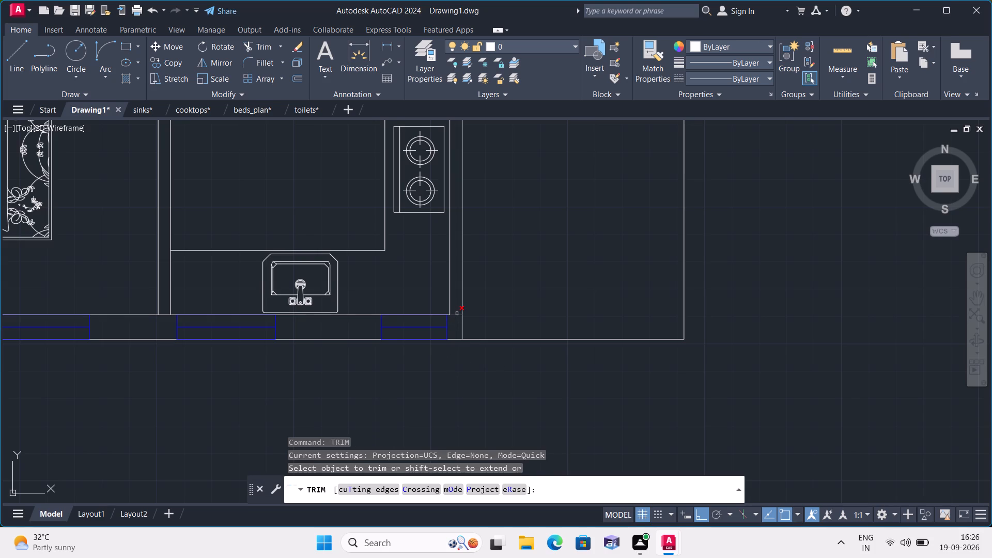
click(457, 314)
scroll(467, 353, down, 1)
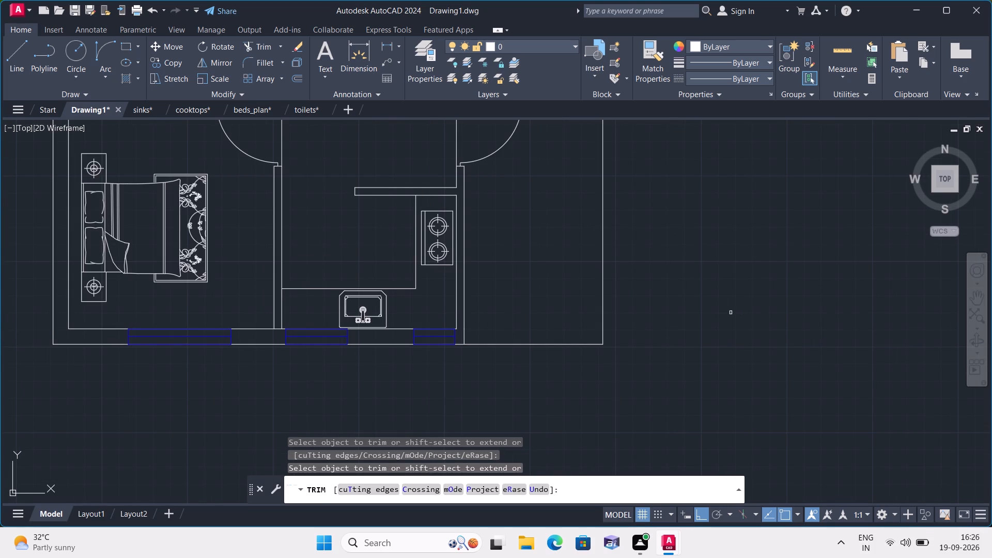
key(Escape)
Draw a line 10" up from the lower-right room's bottom outer corner and across to the kitchen's right partition.
text(l)
key(space)
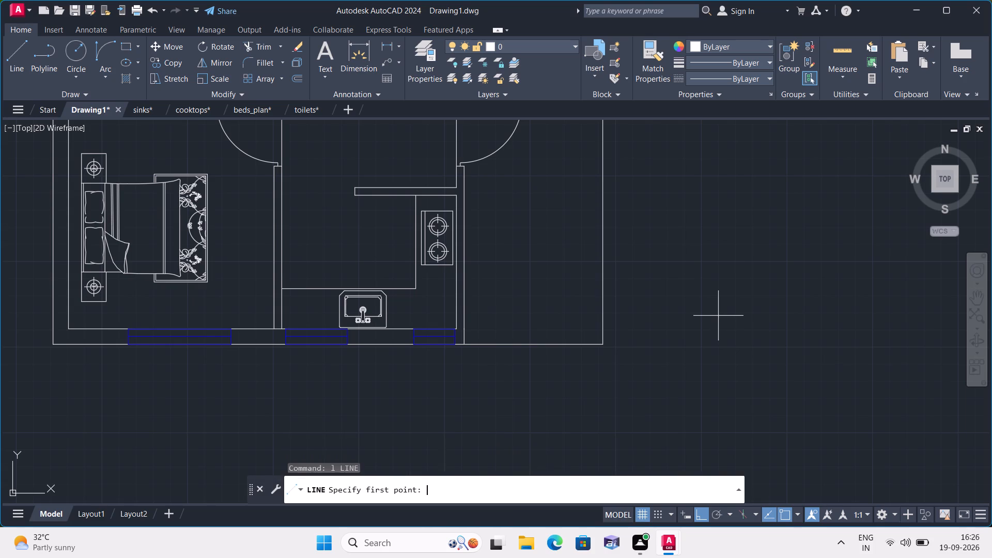
scroll(639, 353, up, 1)
click(581, 339)
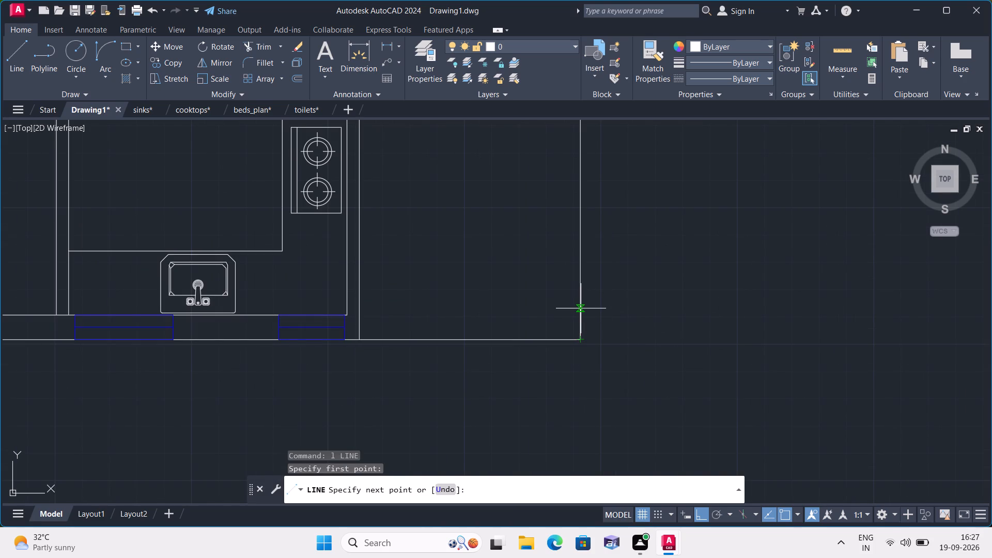
text(10")
key(space)
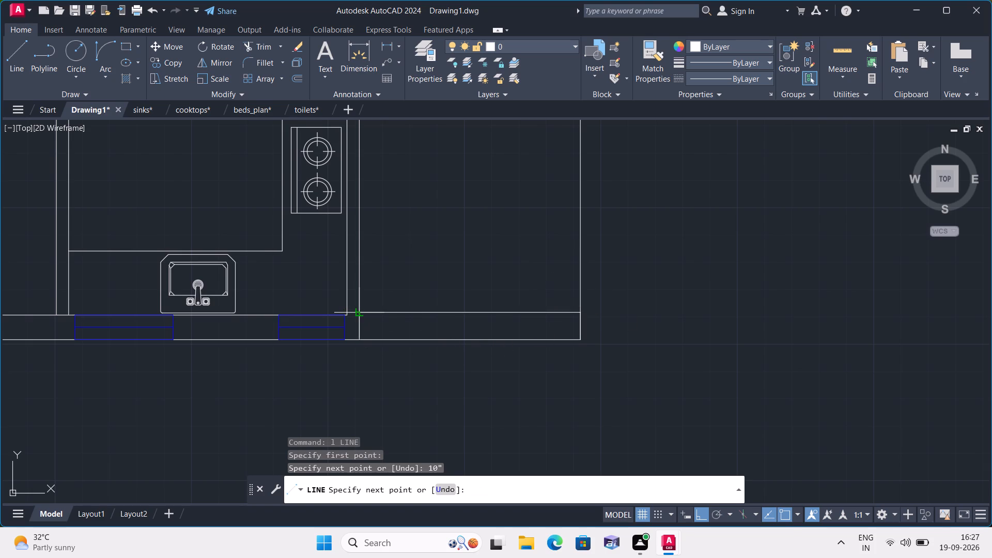
click(359, 309)
key(space)
Draw a second step line 10" above the first, from the lower-right room's right wall line across to the kitchen partition.
key(space)
click(579, 312)
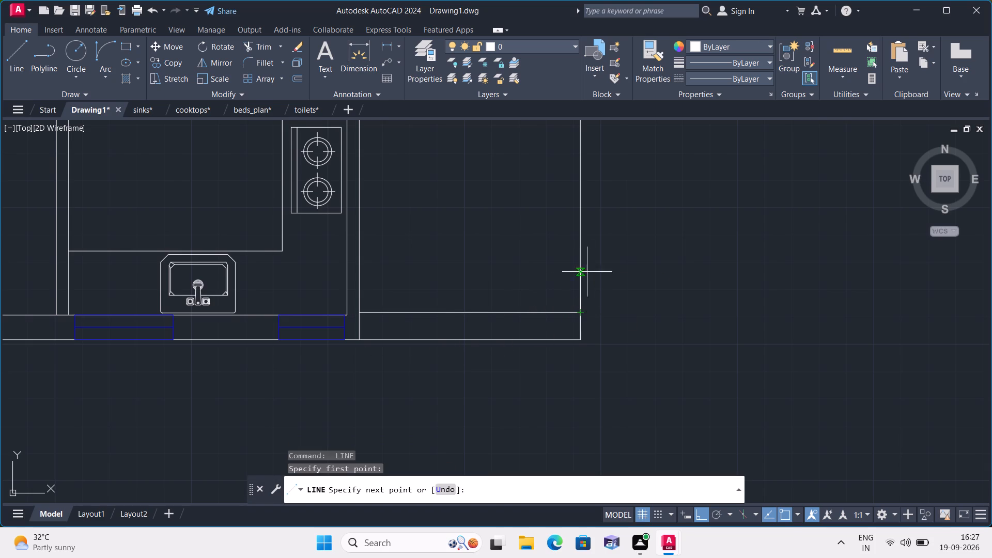
text(10")
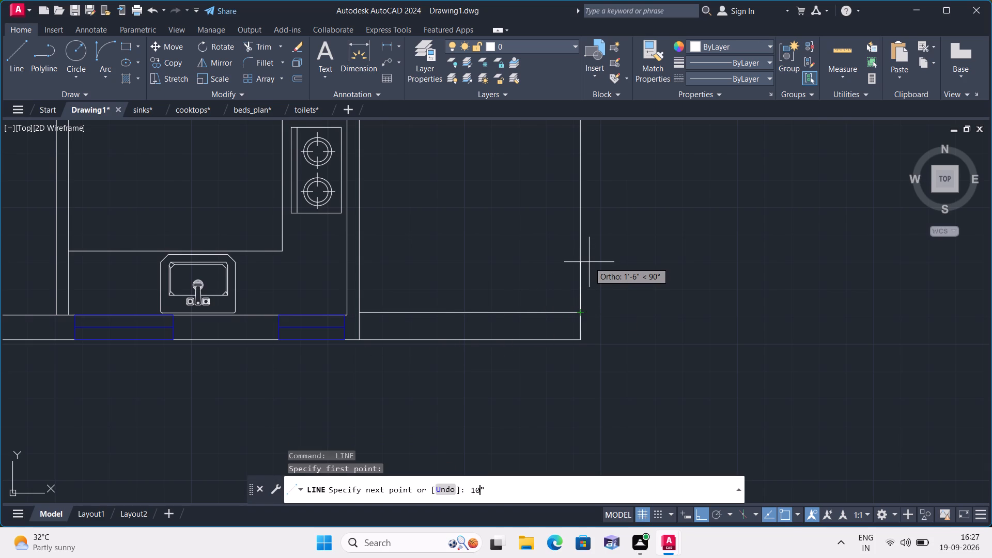
key(space)
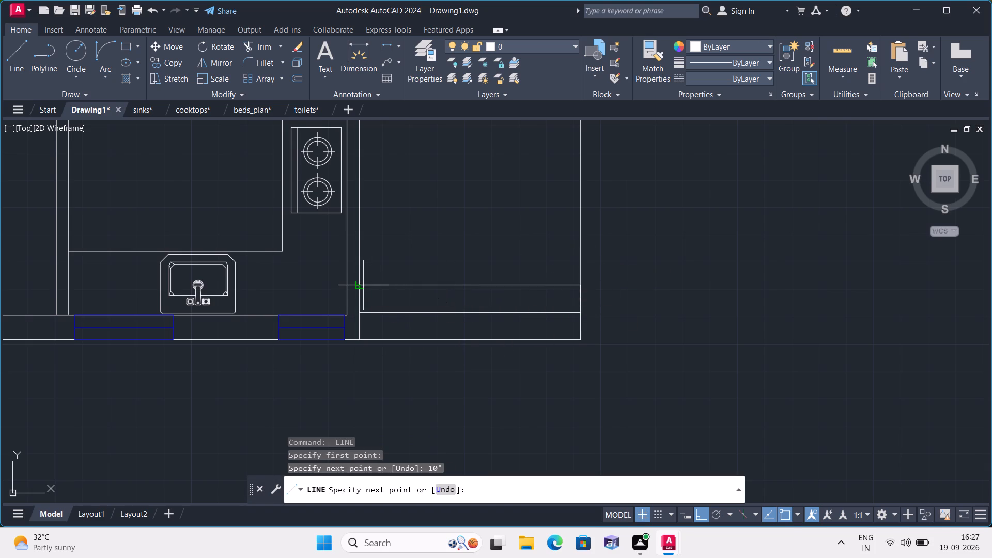
click(360, 285)
key(space)
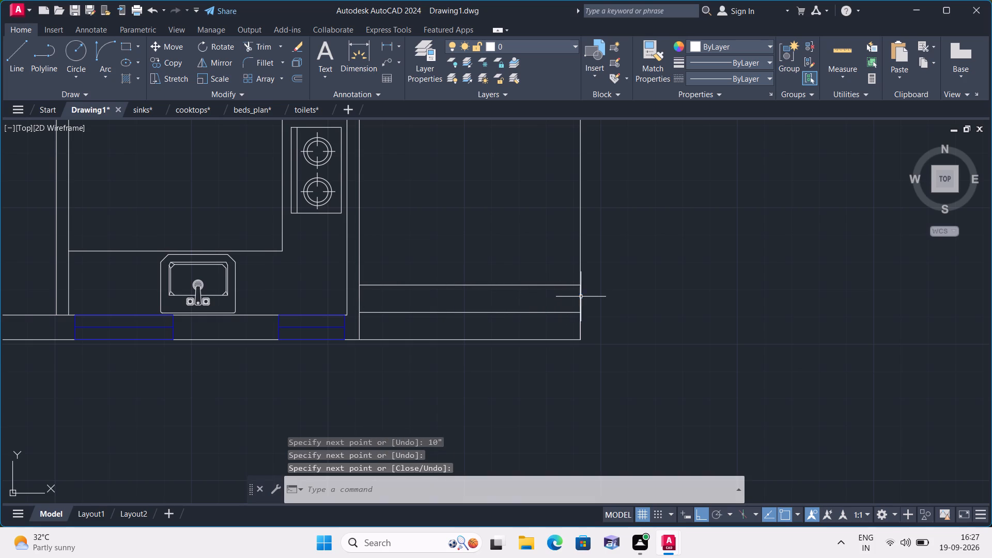
Delete the two short 10" vertical segments overlapping the lower-right room's right wall line.
click(581, 297)
click(580, 322)
key(Delete)
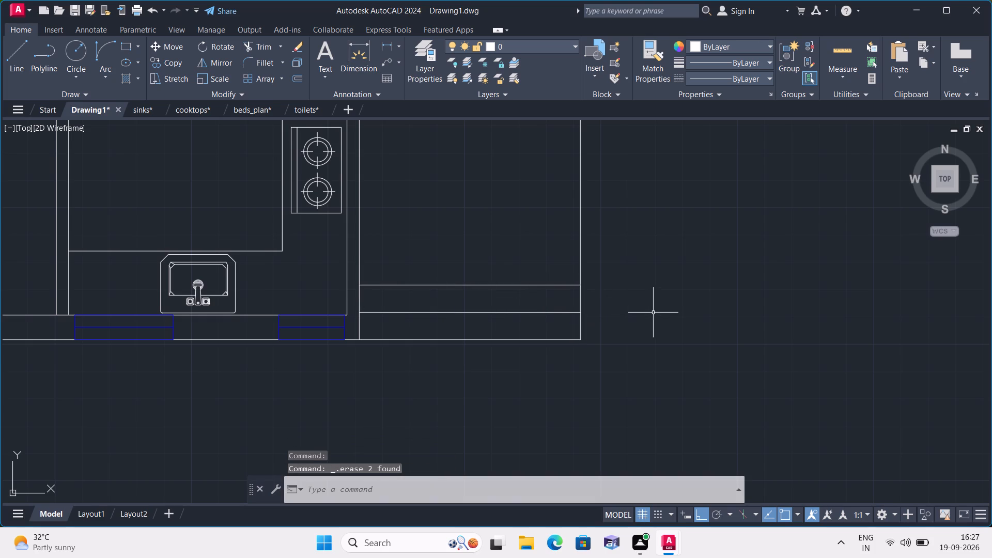
Add a linear dimension for the plan's overall width between the top outer corners, placed above the top wall.
scroll(515, 323, down, 3)
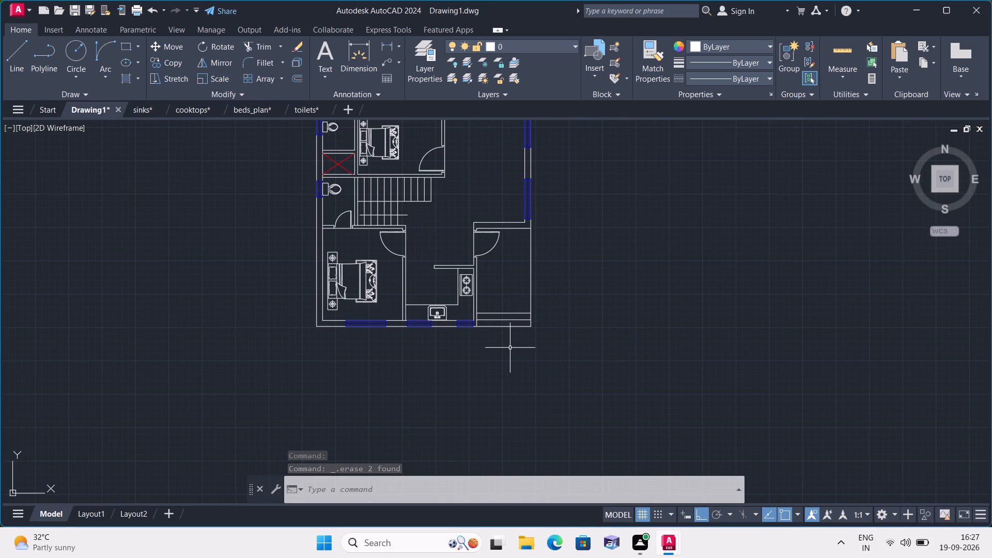
middle_drag(472, 309, 452, 400)
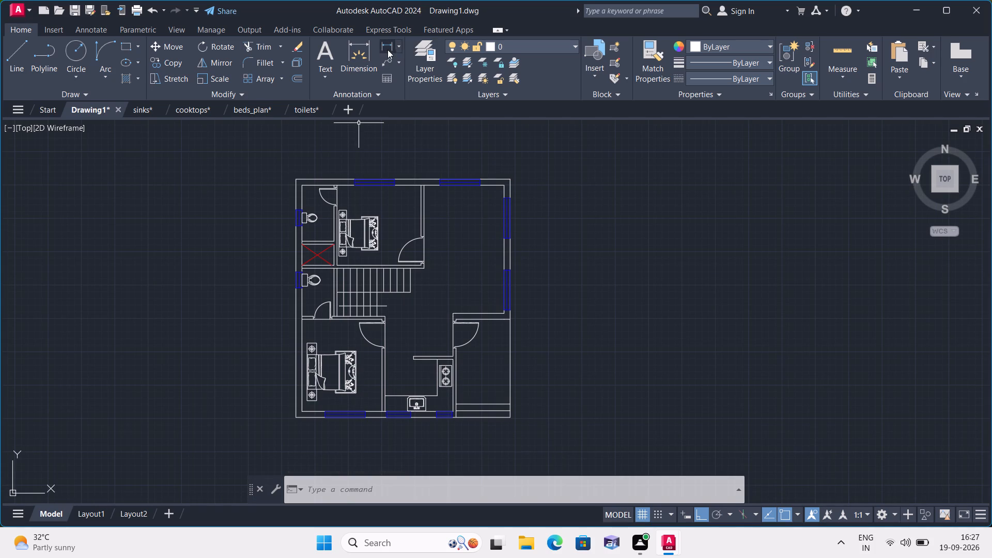
click(400, 46)
click(421, 67)
scroll(311, 174, up, 1)
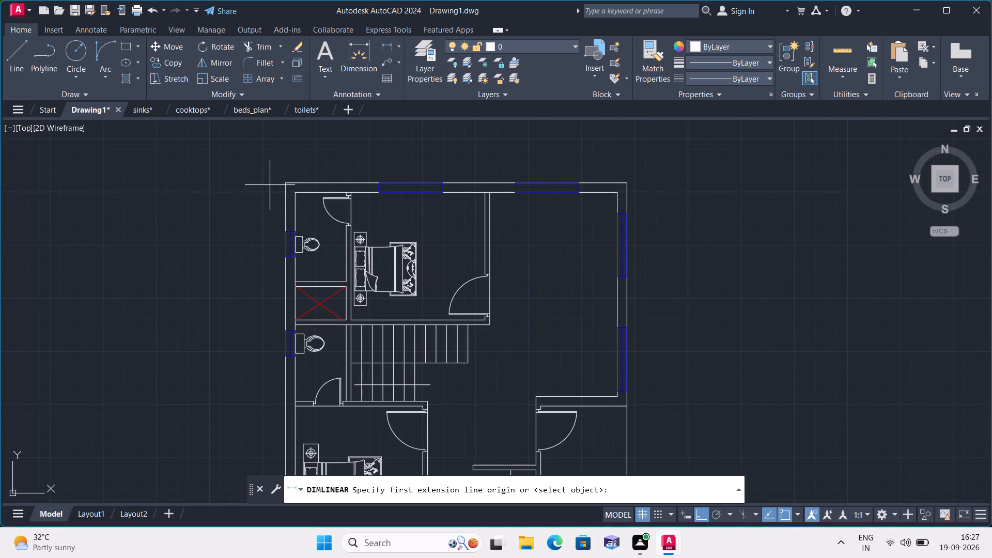
click(283, 180)
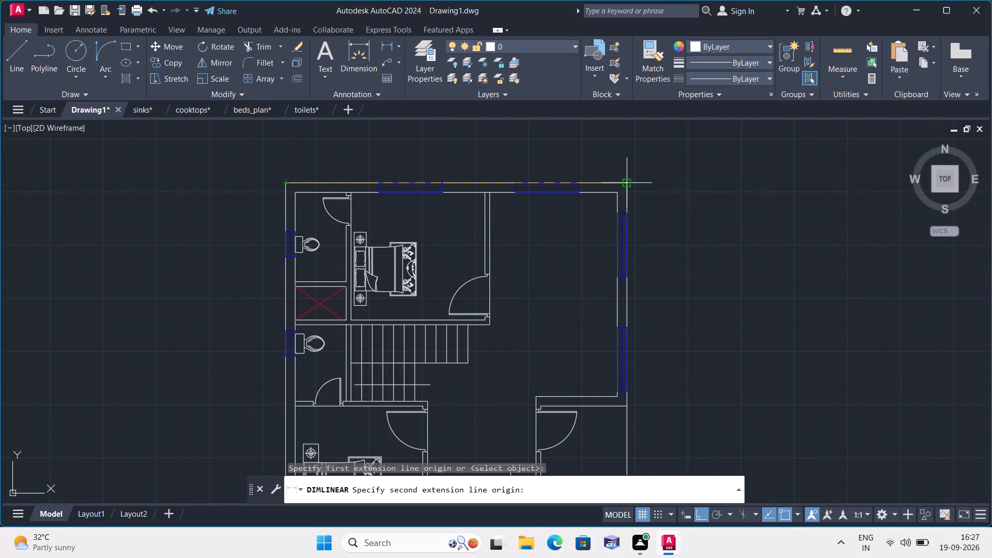
click(625, 182)
click(612, 152)
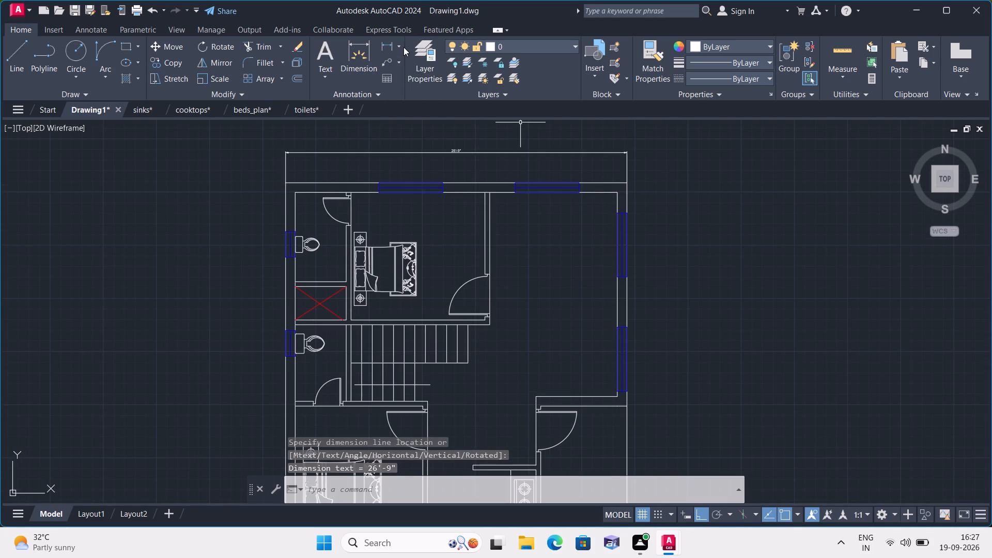
Add a linear dimension for the plan's overall height between the right-hand outer corners, placed outside the right wall.
click(400, 43)
click(415, 66)
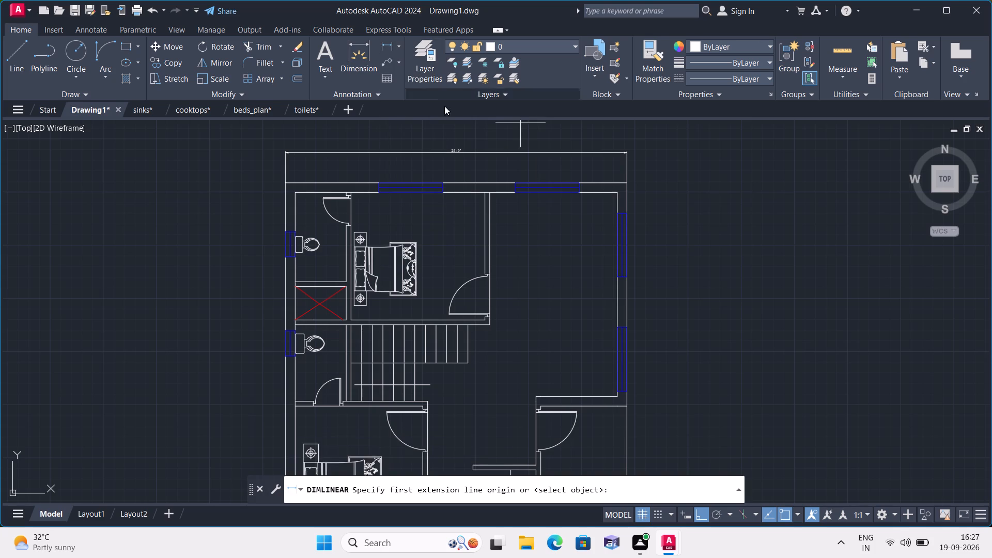
scroll(499, 162, down, 1)
click(577, 174)
middle_drag(613, 250, 599, 233)
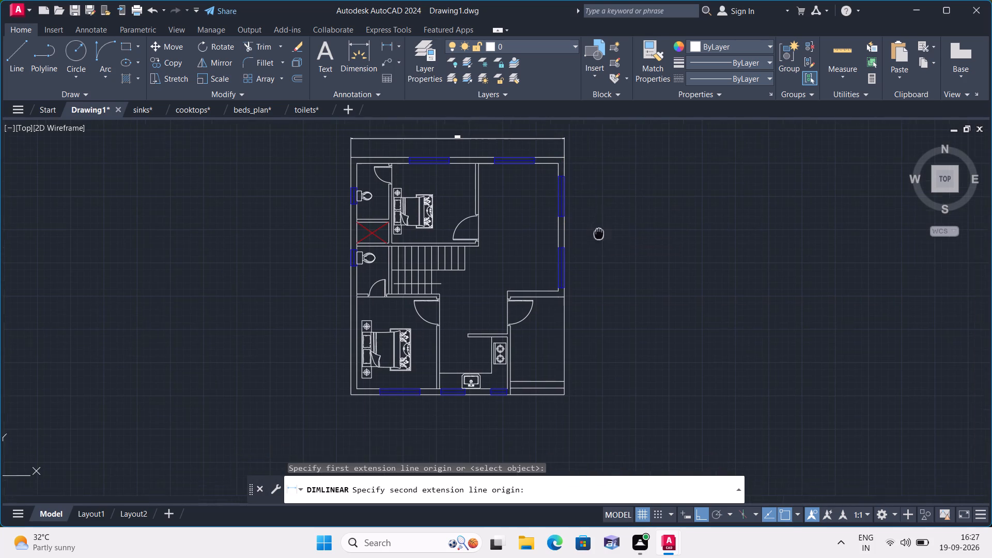
scroll(530, 403, up, 2)
click(610, 382)
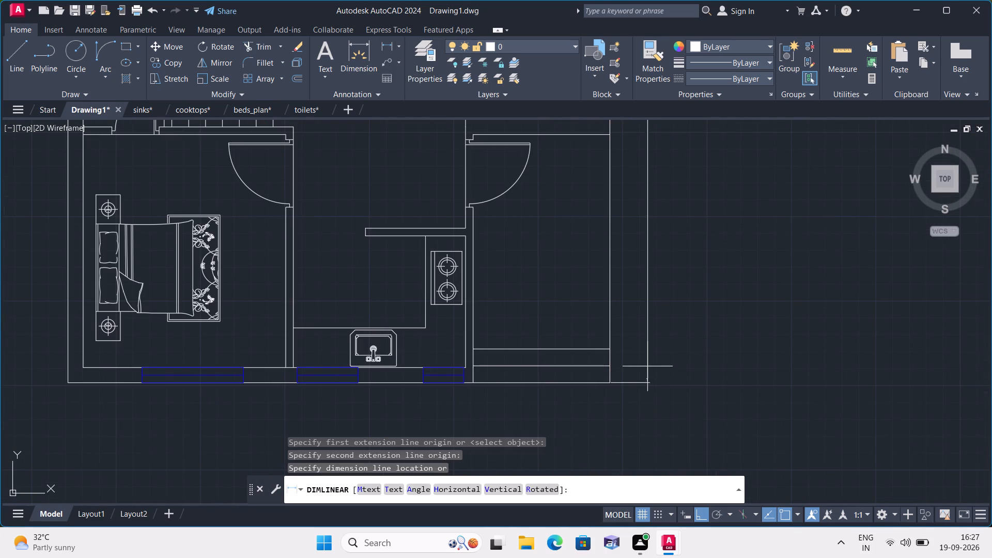
click(647, 366)
Change the overall width dimension's text above the top wall to 27'.
scroll(530, 305, down, 1)
middle_drag(493, 242, 556, 420)
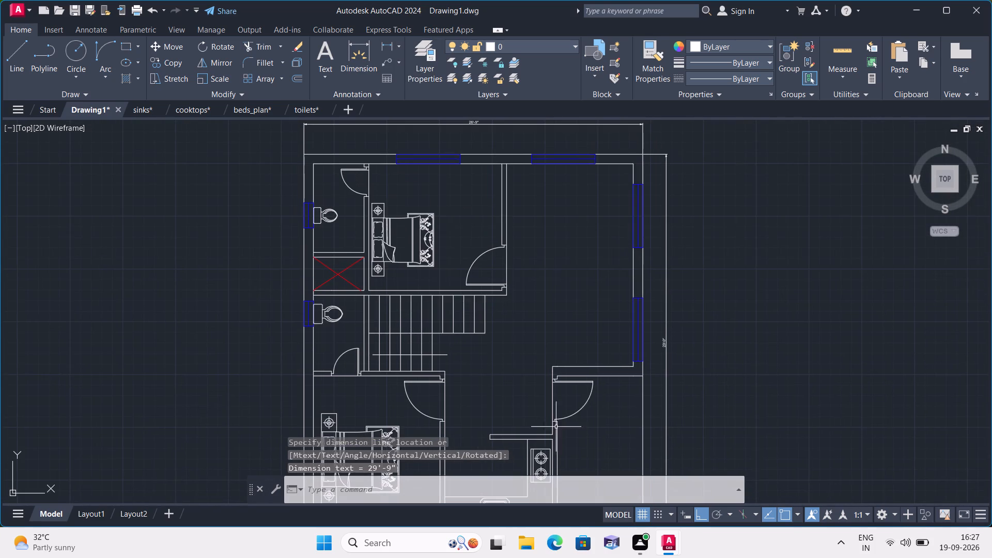
middle_drag(452, 242, 514, 462)
scroll(512, 458, up, 1)
scroll(546, 288, up, 2)
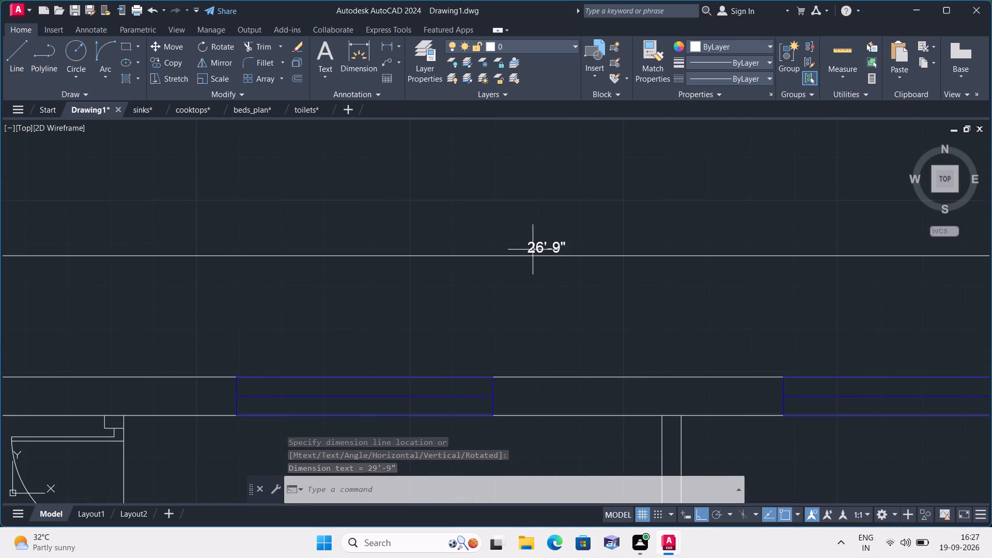
scroll(532, 248, up, 3)
double_click(540, 249)
double_click(544, 247)
double_click(547, 248)
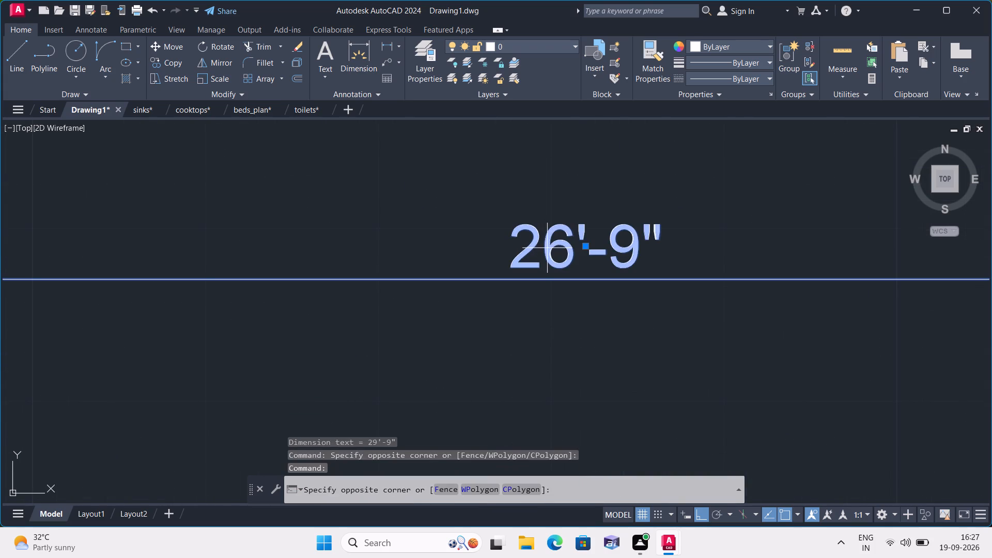
click(556, 248)
click(557, 247)
double_click(557, 247)
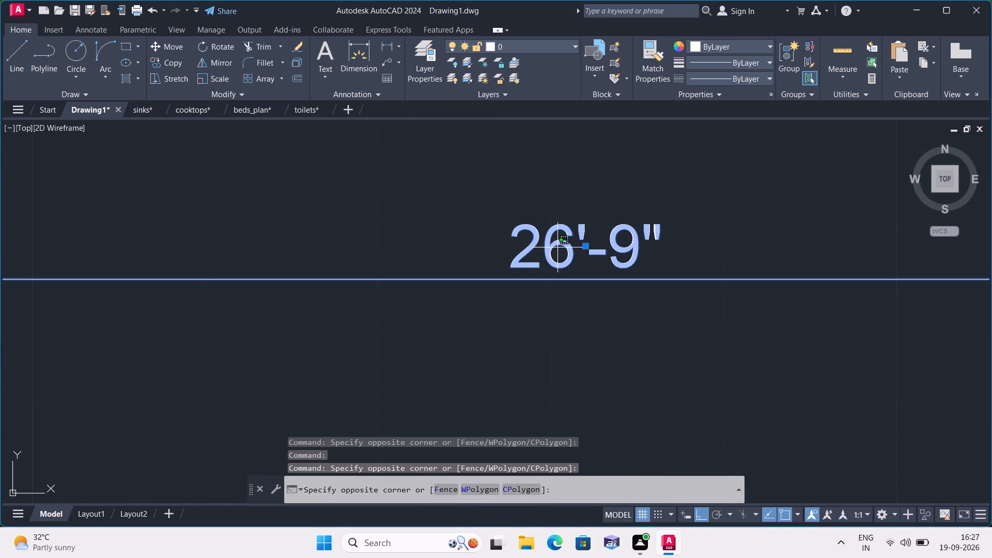
key(Escape)
triple_click(557, 244)
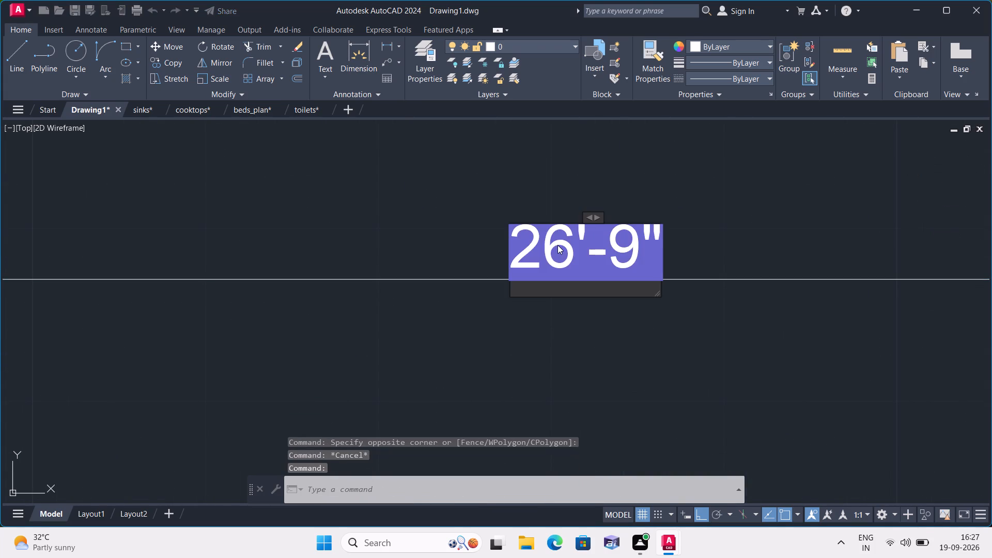
click(562, 252)
key(BackSpace)
text(27')
click(591, 361)
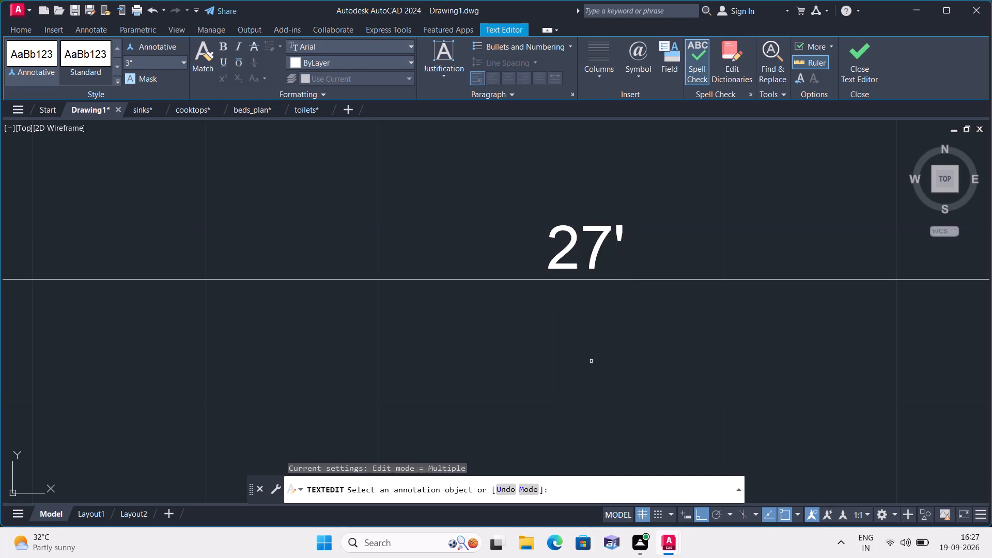
Change the overall height dimension's text beside the right wall to 30'.
scroll(609, 361, down, 1)
middle_drag(602, 365, 407, 235)
scroll(542, 344, down, 5)
middle_drag(663, 391, 556, 249)
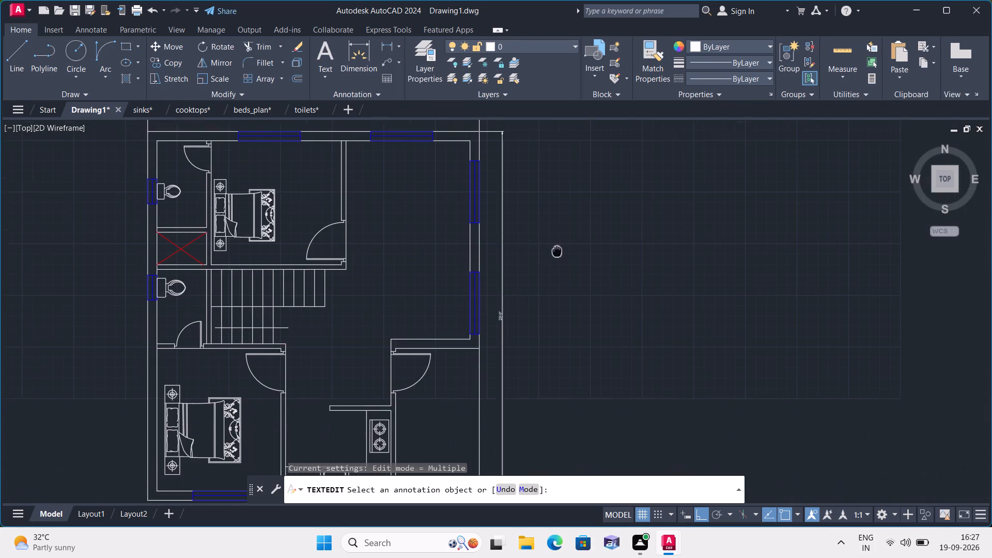
middle_drag(556, 249, 556, 248)
scroll(543, 332, up, 4)
scroll(413, 231, up, 1)
middle_drag(413, 231, 467, 311)
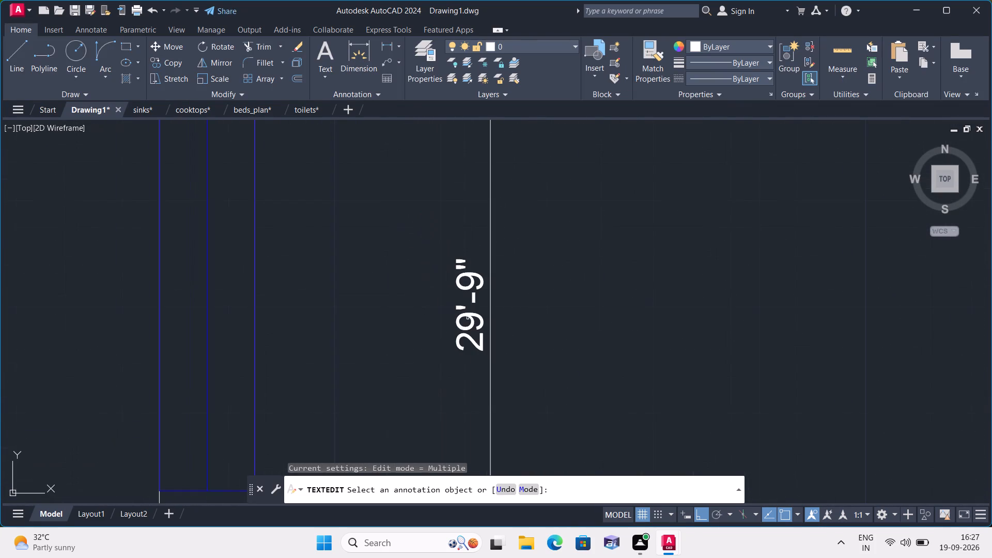
triple_click(465, 323)
click(465, 317)
click(465, 313)
click(467, 309)
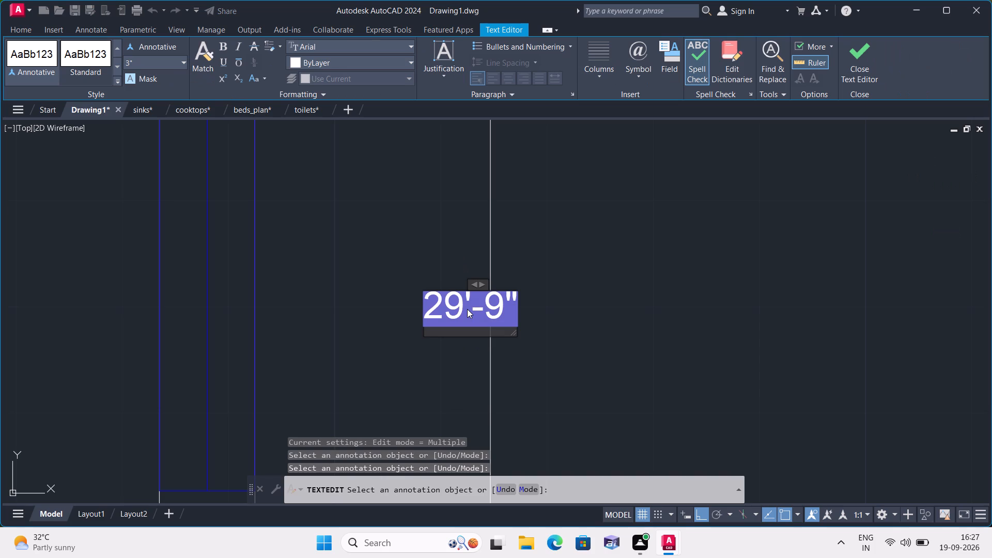
key(BackSpace)
text(30')
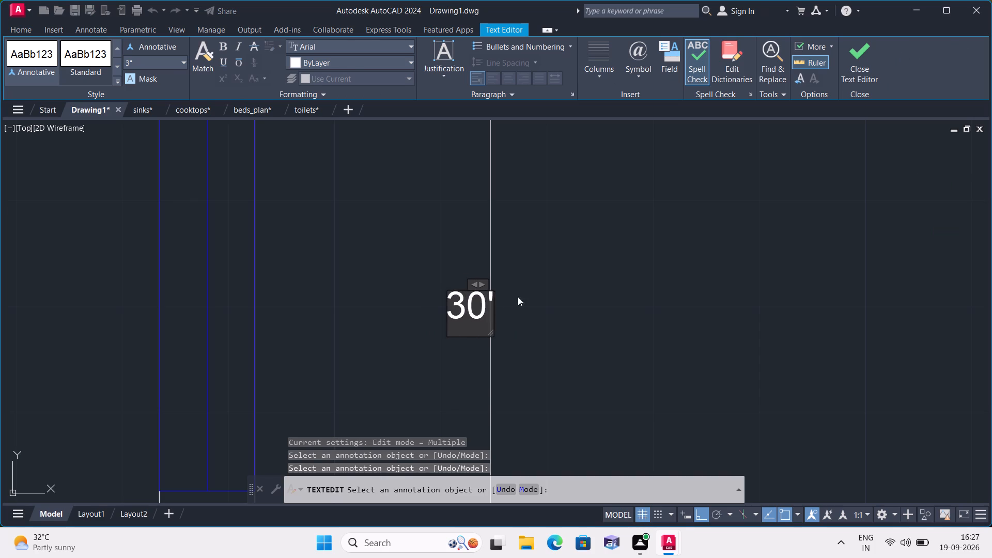
click(587, 284)
key(Escape)
Add a multiline text label reading TOILET with 7'-0"X4'-0" beneath it, above the WC in the upper toilet.
scroll(587, 283, down, 1)
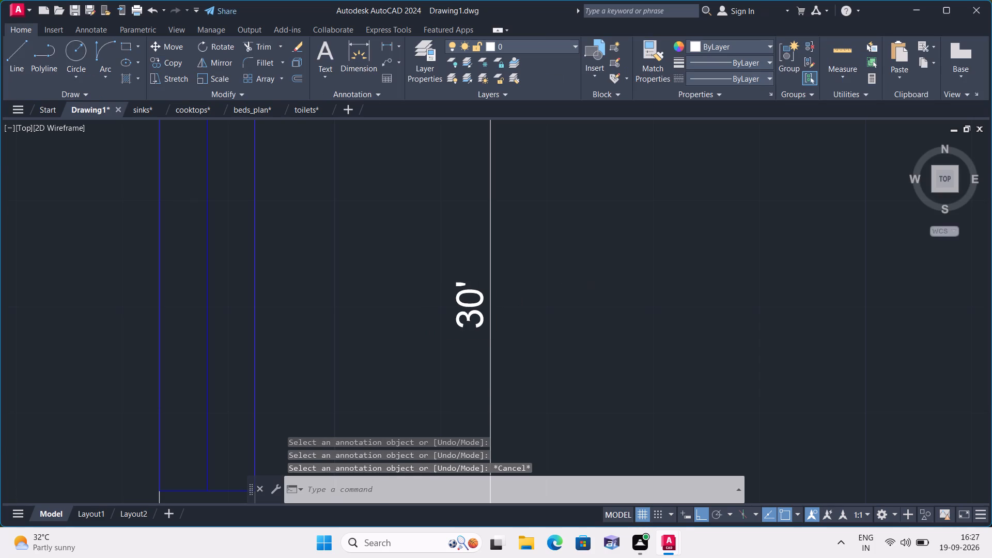
scroll(518, 296, down, 2)
scroll(344, 276, down, 1)
middle_drag(344, 276, 486, 359)
scroll(528, 362, down, 1)
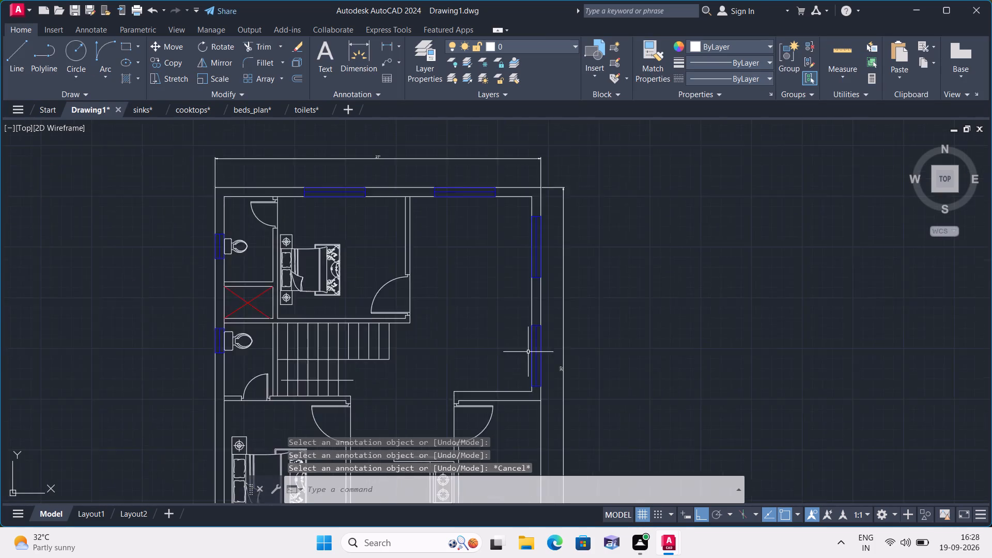
scroll(528, 351, down, 1)
scroll(406, 241, up, 2)
scroll(406, 242, down, 3)
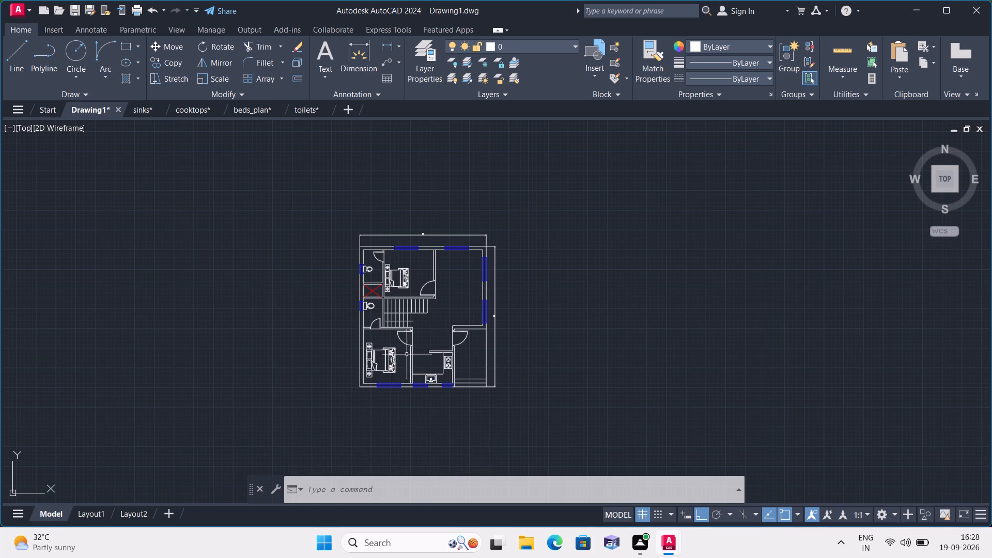
scroll(408, 339, up, 1)
middle_drag(408, 338, 467, 401)
text(mt)
key(b)
key(BackSpace)
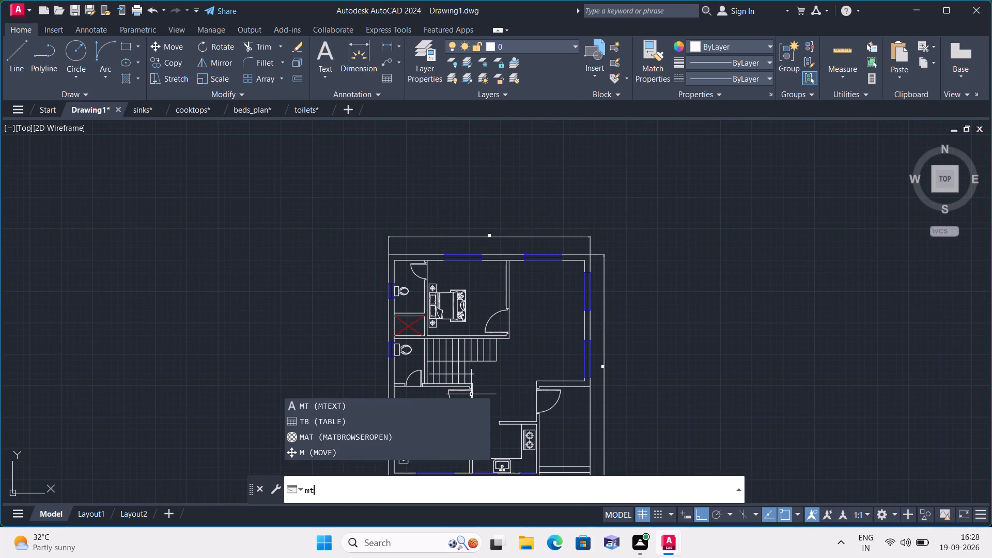
key(space)
scroll(384, 284, up, 3)
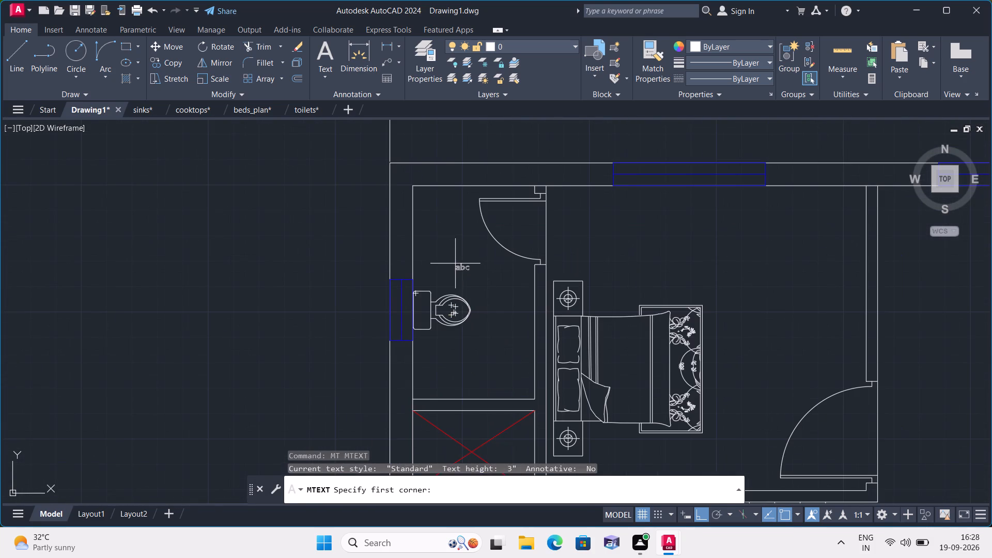
triple_click(455, 262)
click(455, 262)
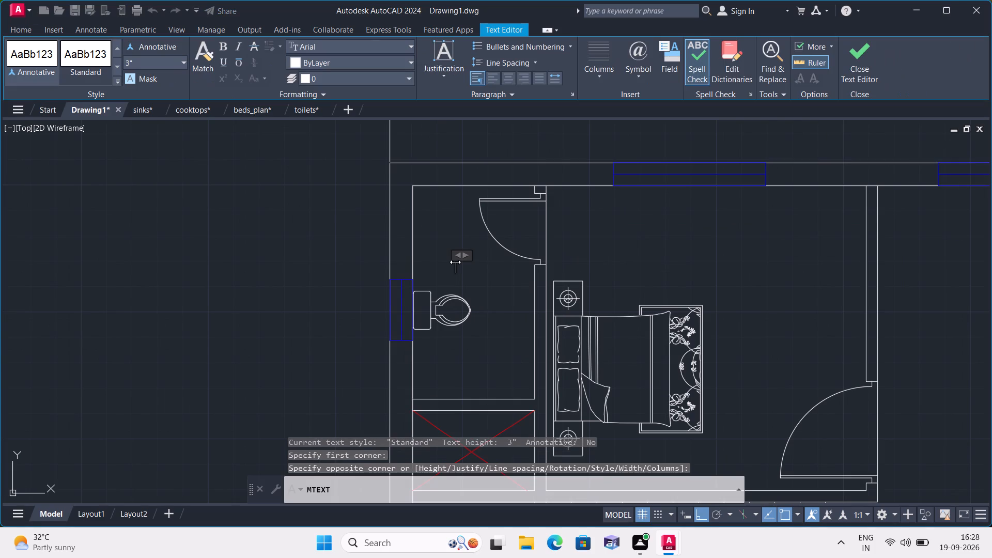
text(TOILET)
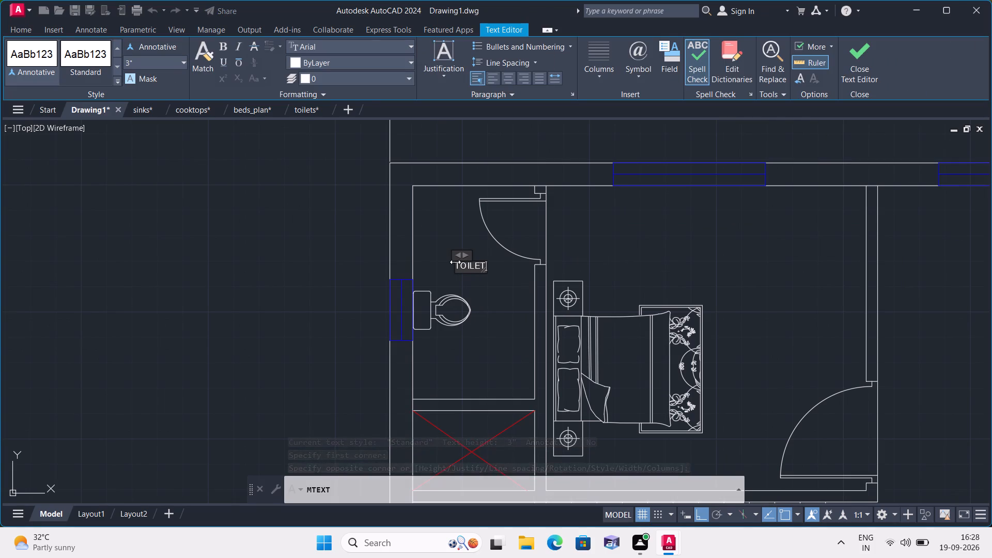
key(Return)
text(7'-0)
key(shift+quotedbl)
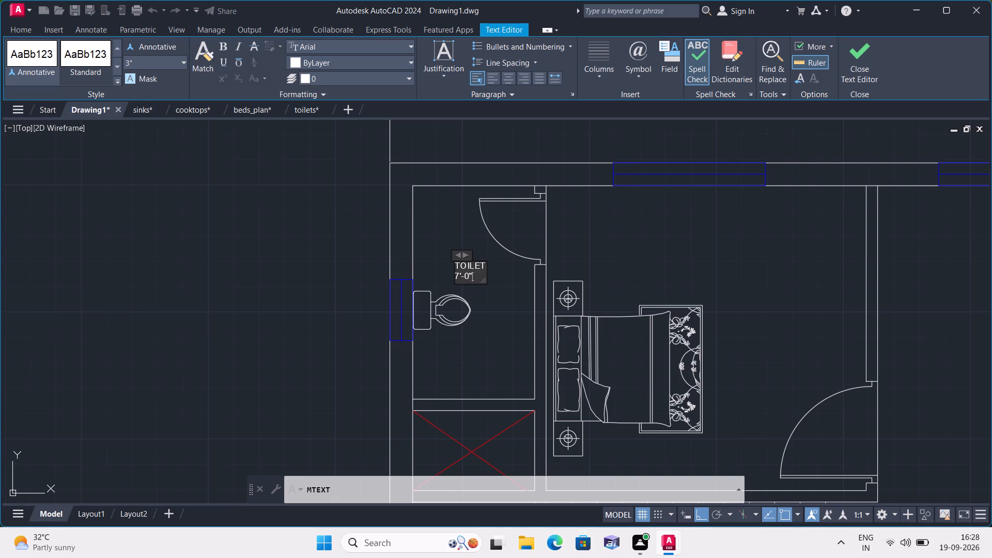
key(x)
text(4'-0")
click(514, 313)
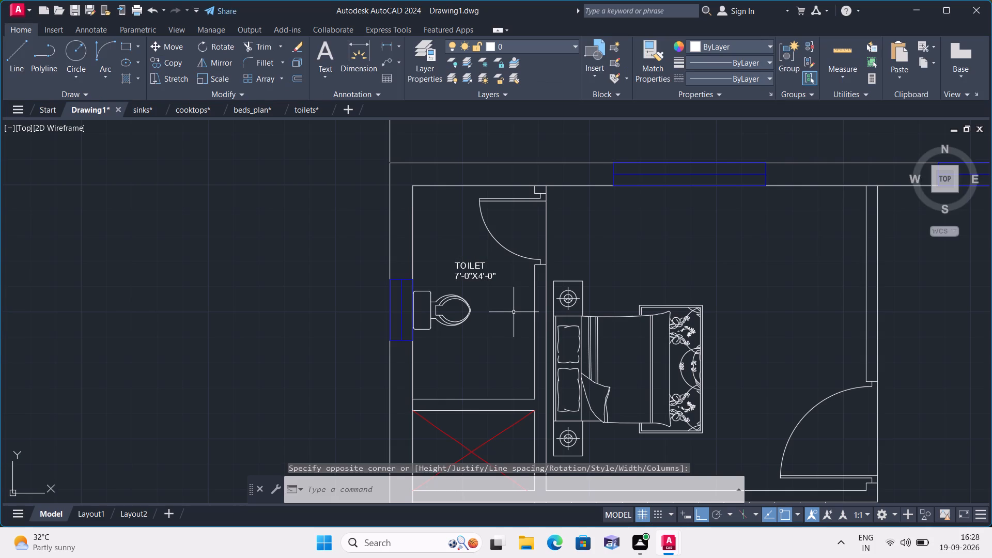
Add a multiline text label reading BEDROOM-1 with 10'-6"X10'-0" beneath it, above the bed in the upper bedroom.
middle_drag(513, 313, 516, 241)
key(space)
triple_click(666, 165)
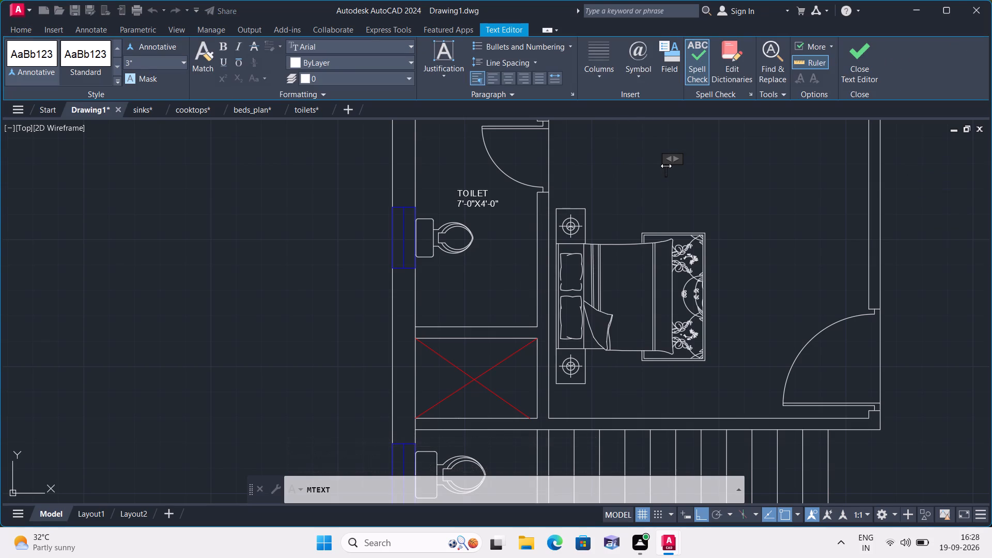
text(BEDR)
text(OOM)
text(-1)
key(Return)
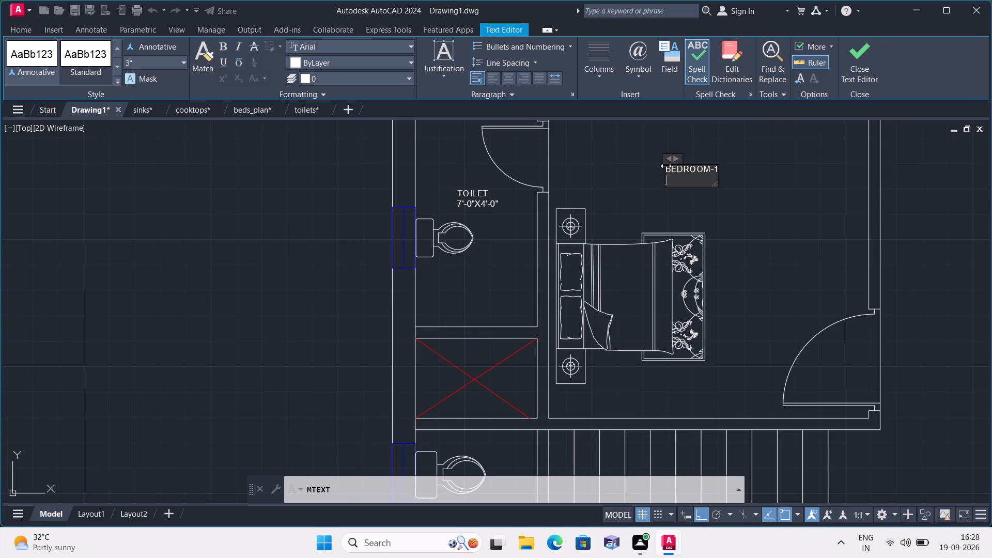
text(10)
text('-)
text(6"X)
text(10'-0")
click(749, 230)
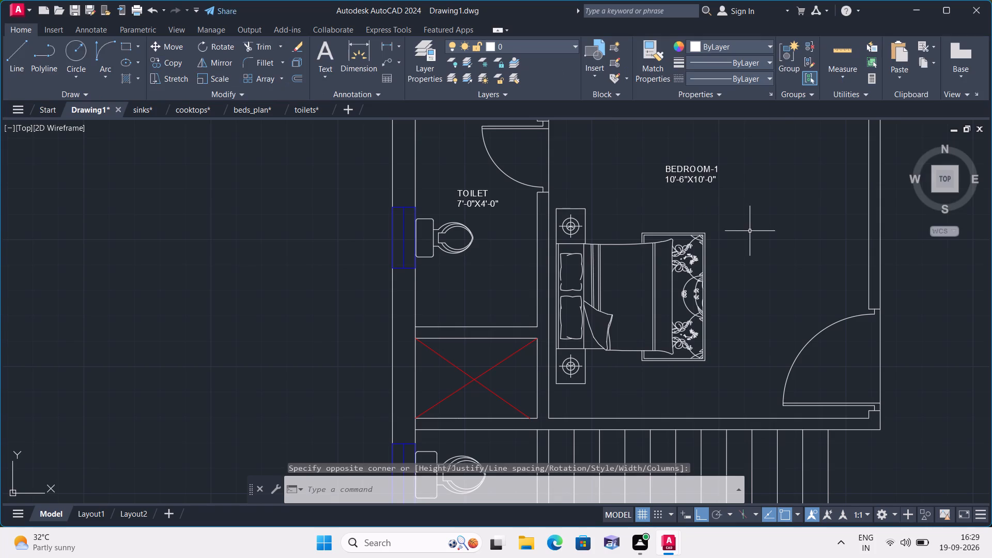
Add a multiline text label reading LIVING&DINING with 10'-0"X16'-5" beneath it, in the large room east of the upper bedroom.
middle_drag(745, 232, 657, 120)
scroll(656, 127, down, 1)
middle_drag(805, 224, 785, 285)
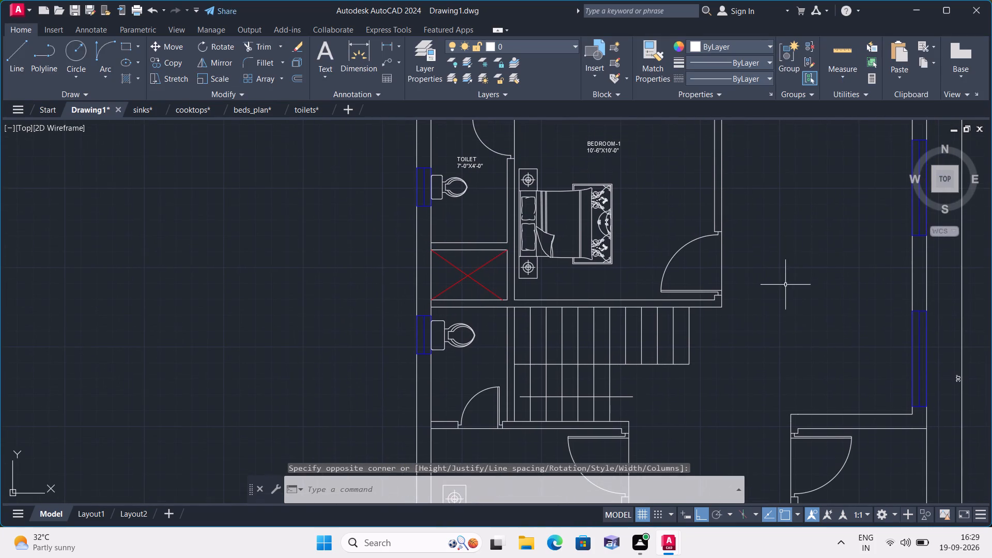
key(space)
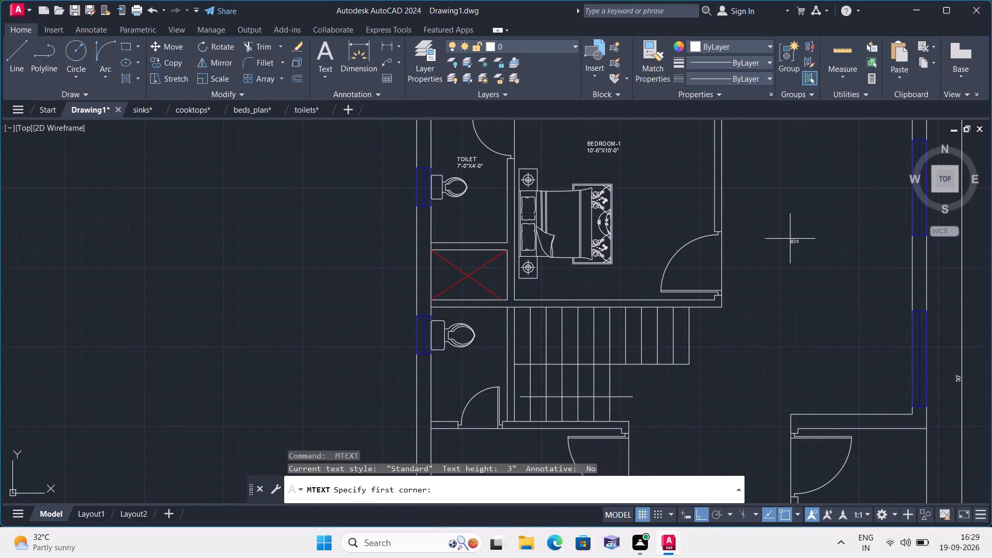
triple_click(790, 239)
click(790, 239)
text(LIVING)
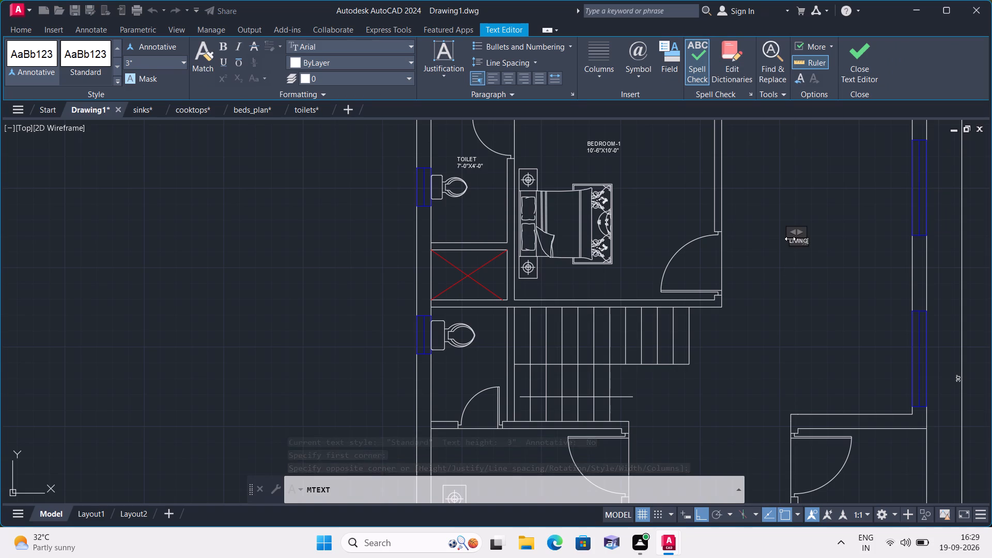
key(shift+ampersand)
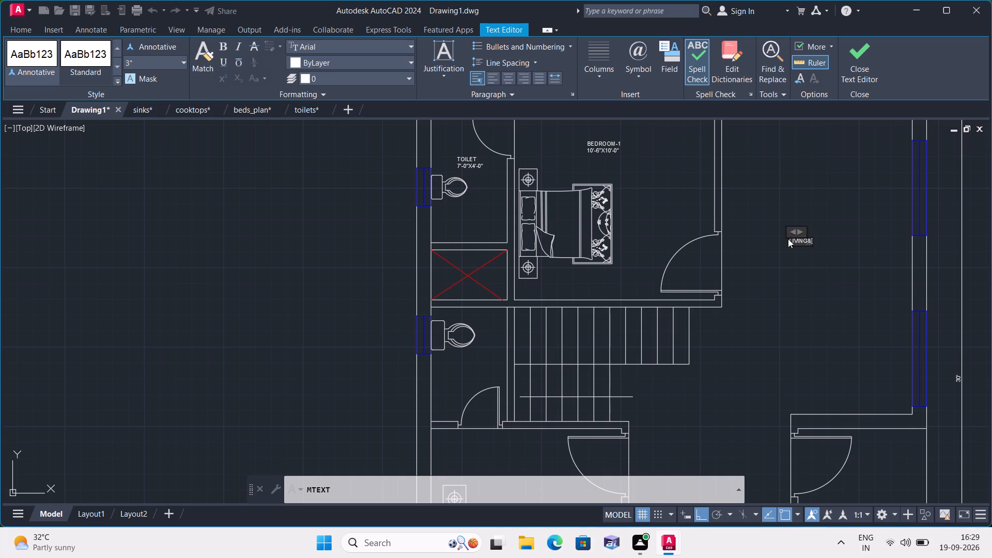
text(DINING)
key(Return)
text(10'-0")
key(x)
text(16'-5")
click(793, 361)
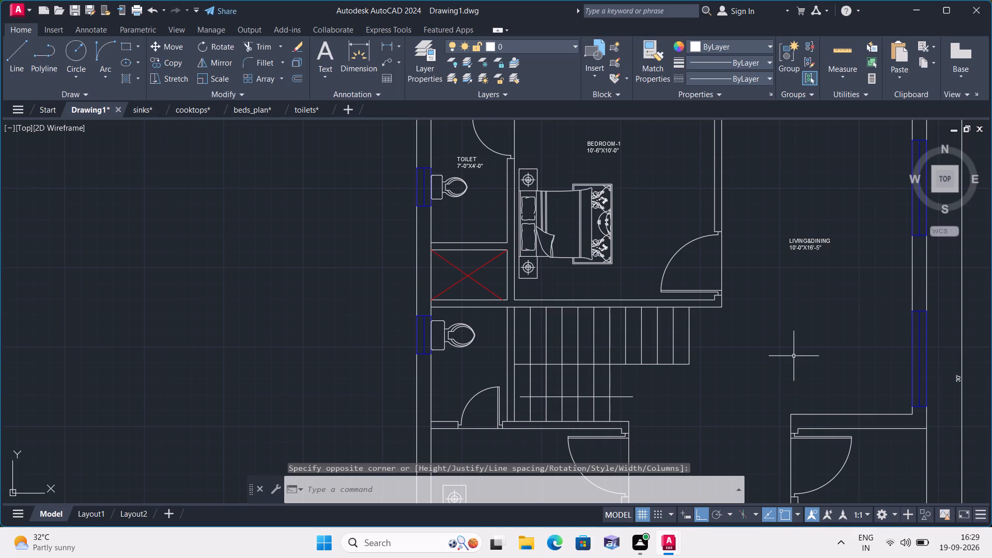
Add the multiline text label UP at the open end of the staircase's direction line.
scroll(708, 351, down, 1)
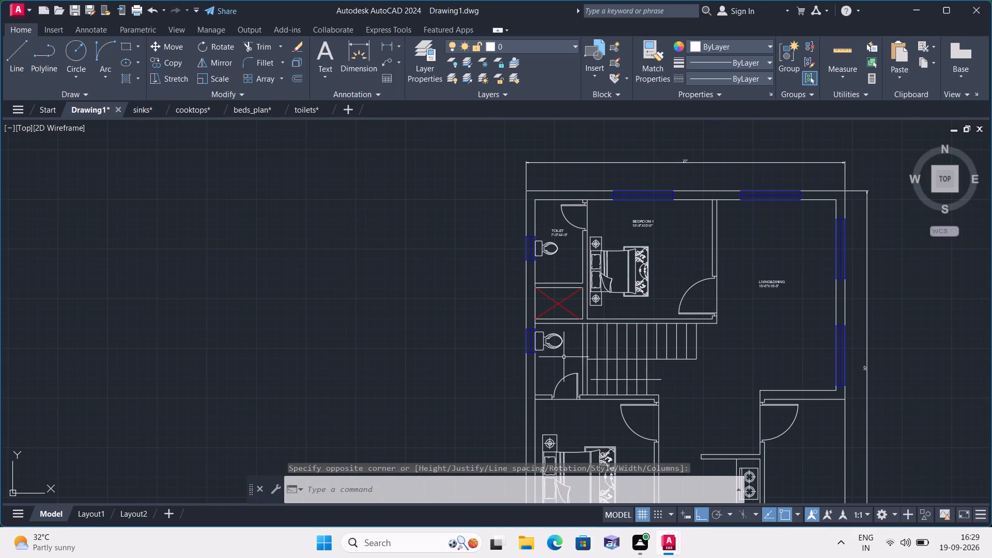
middle_drag(564, 357, 588, 326)
scroll(581, 335, up, 2)
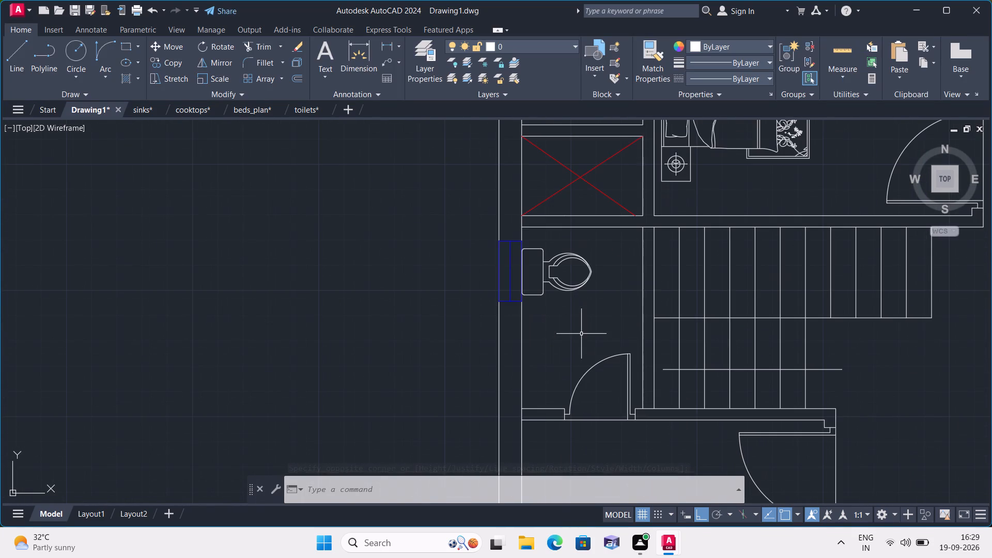
key(space)
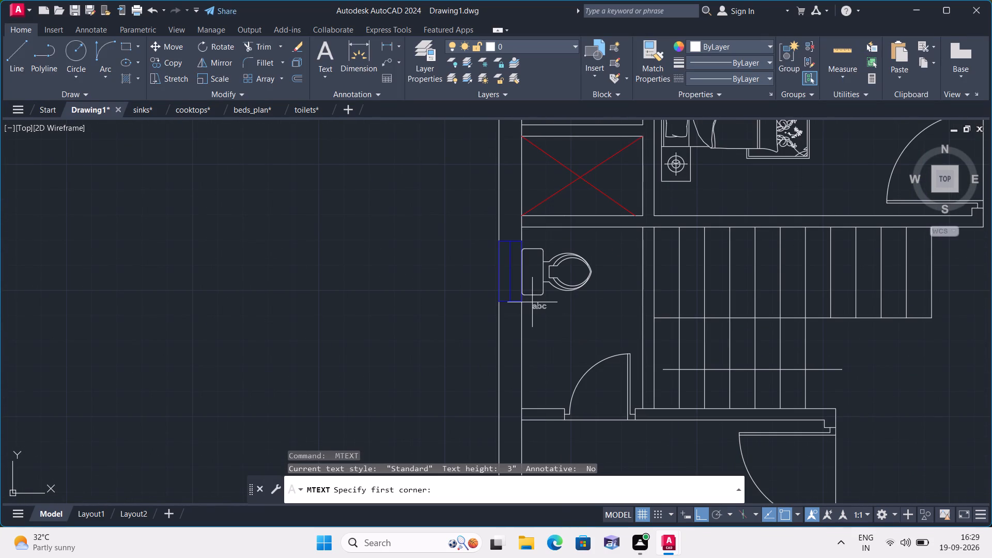
triple_click(849, 370)
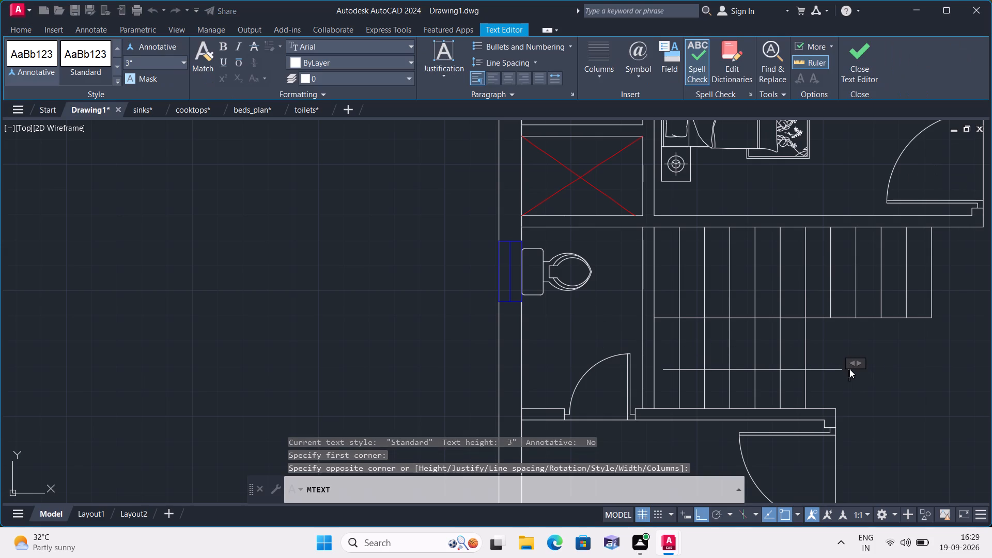
text(UO)
key(BackSpace)
key(p)
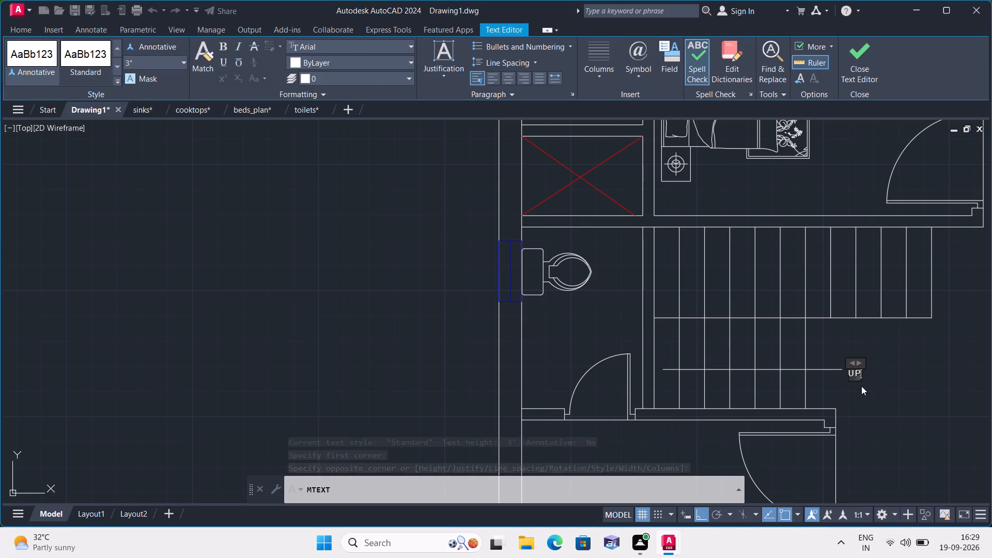
click(861, 386)
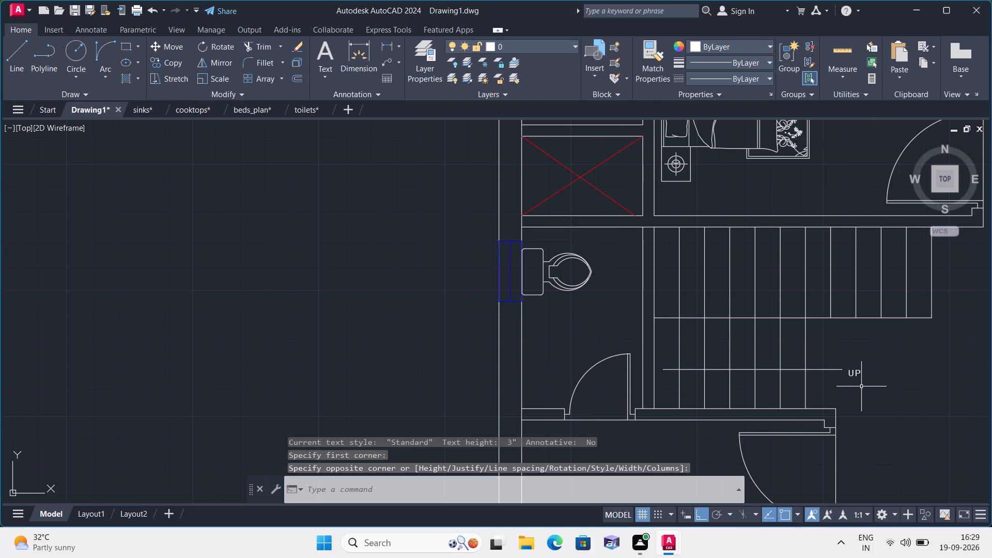
Add a multiline text label reading TOILET with 6'-0"X4'-0" beneath it, below the WC in the lower toilet beside the staircase.
middle_drag(594, 351, 628, 306)
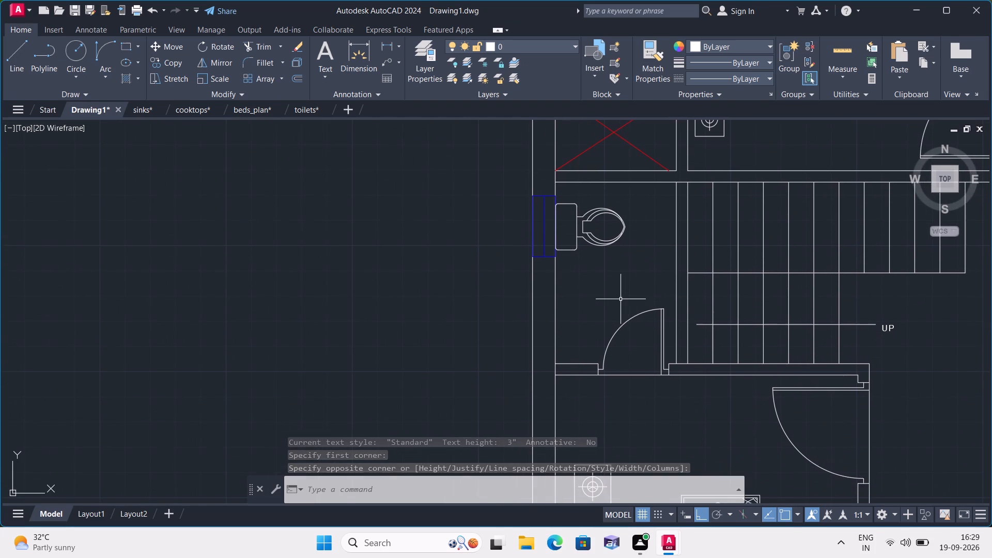
key(space)
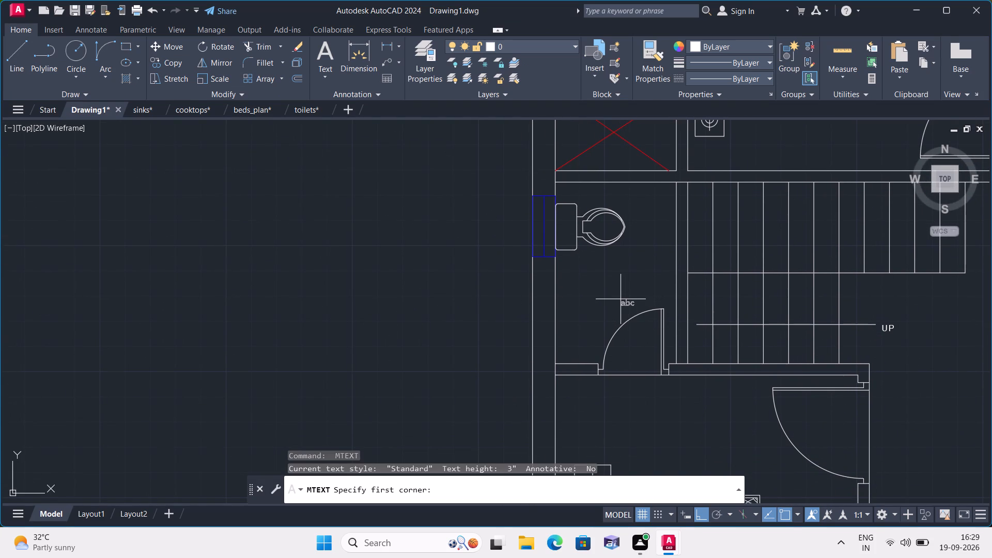
triple_click(591, 291)
click(591, 290)
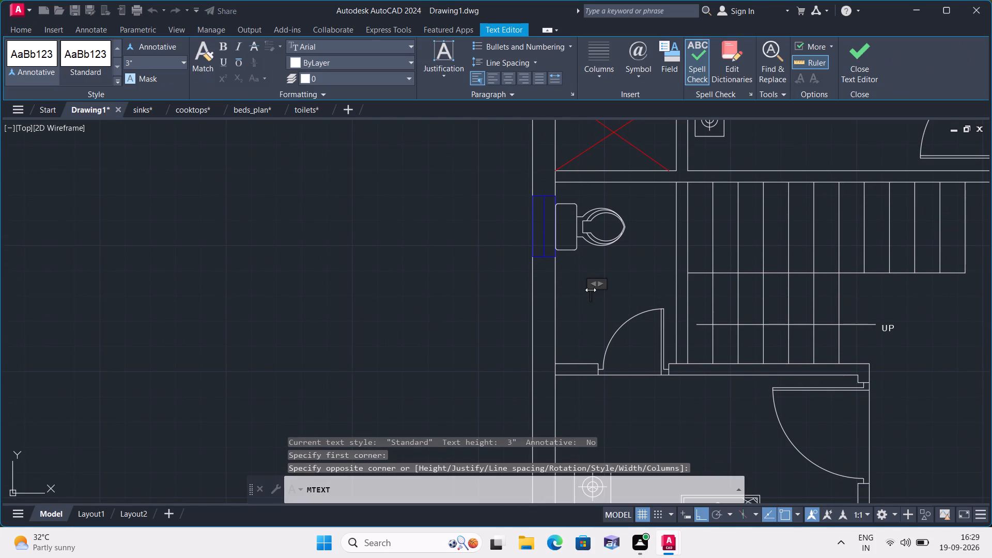
text(TOILET)
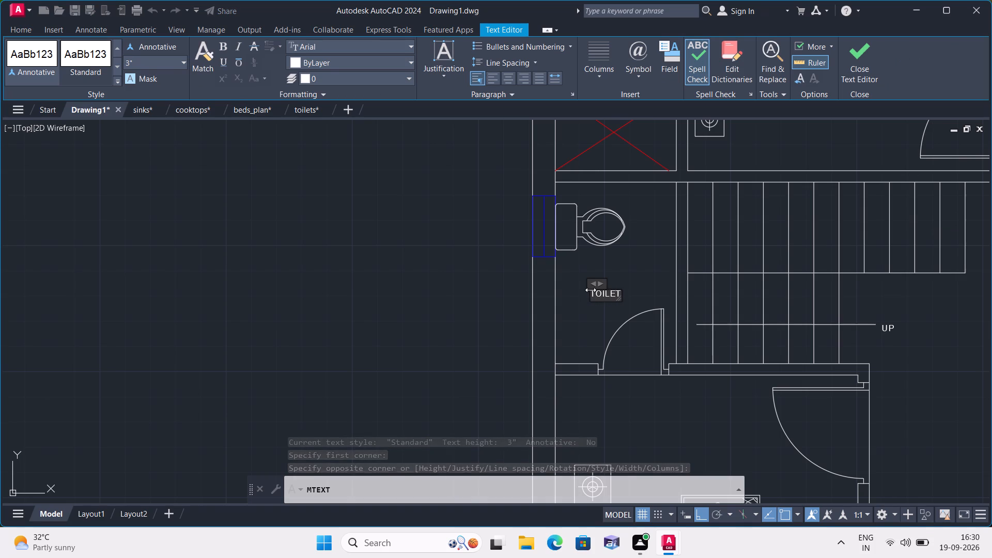
key(Return)
text(6'-0"X)
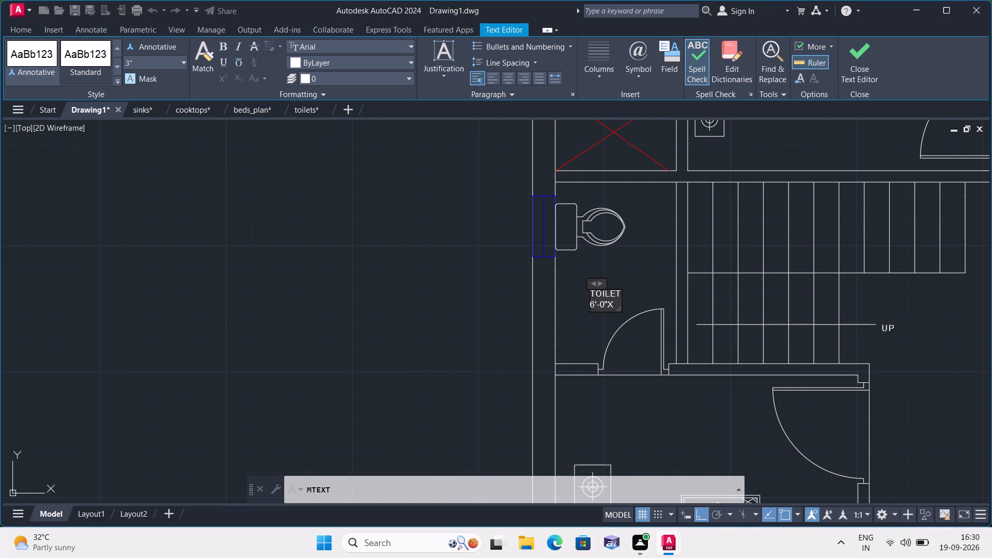
text(4'-0")
click(614, 280)
Add a multiline text label reading FOYER with 8'-6"X7'-0" beneath it, in the open area north of the kitchen.
scroll(617, 284, down, 1)
scroll(632, 333, down, 1)
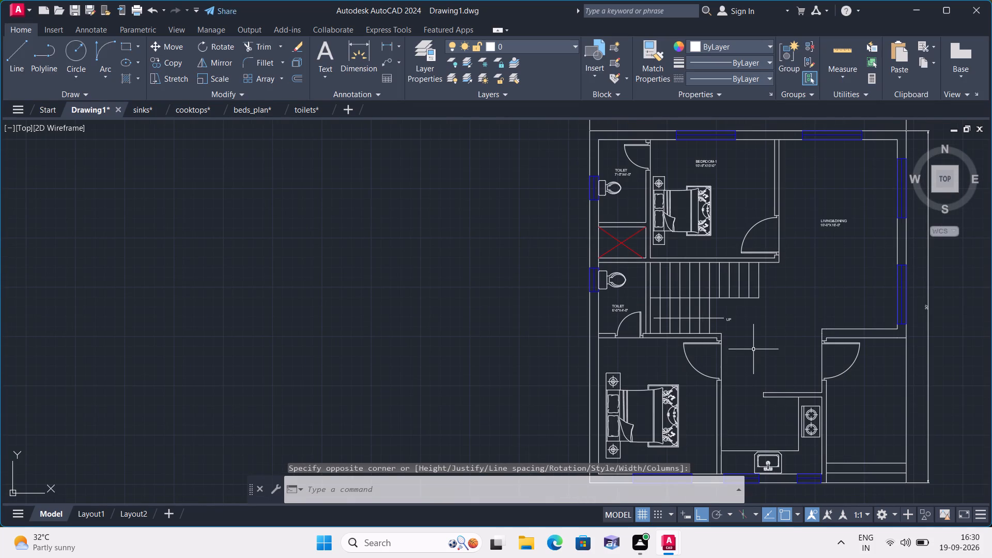
middle_drag(759, 351, 696, 300)
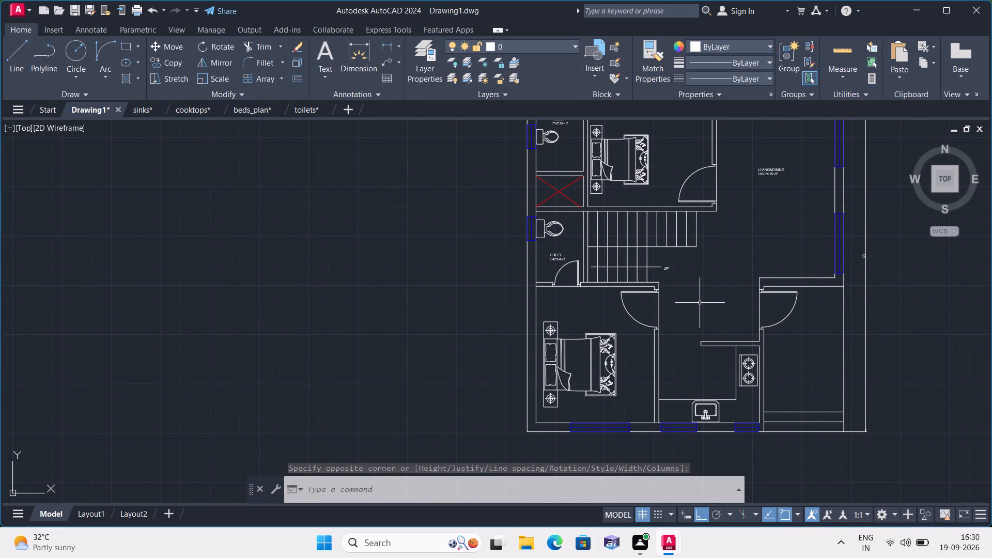
key(space)
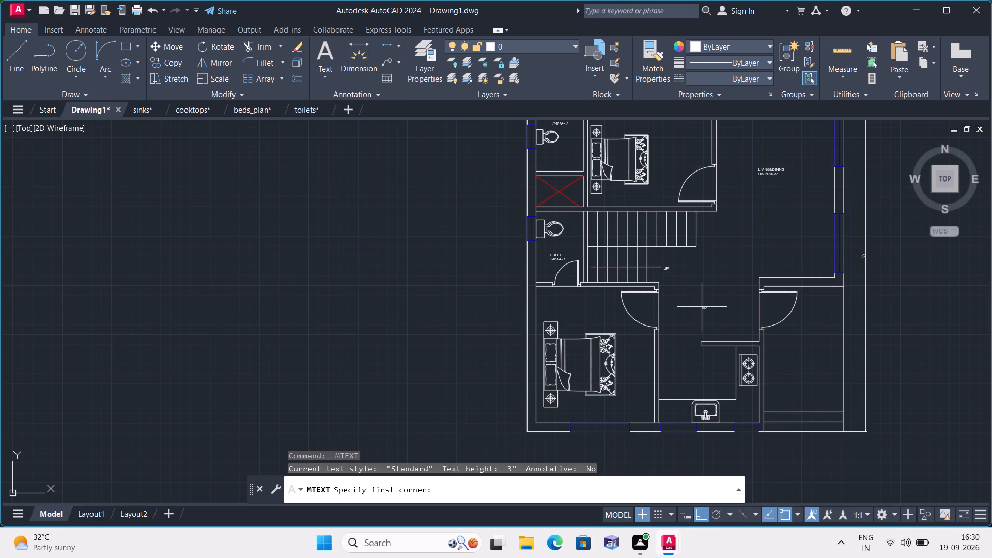
triple_click(702, 307)
click(702, 307)
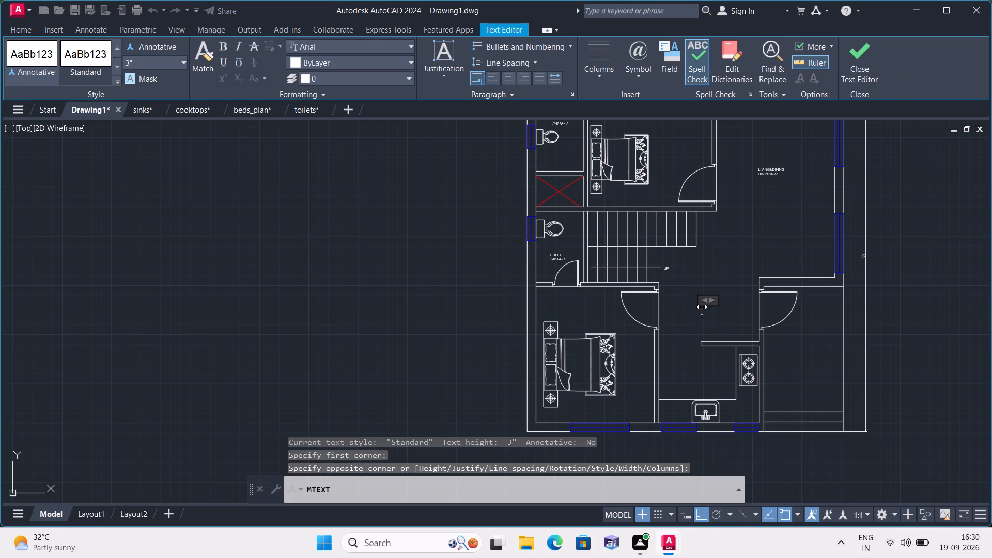
text(FOYER)
key(Return)
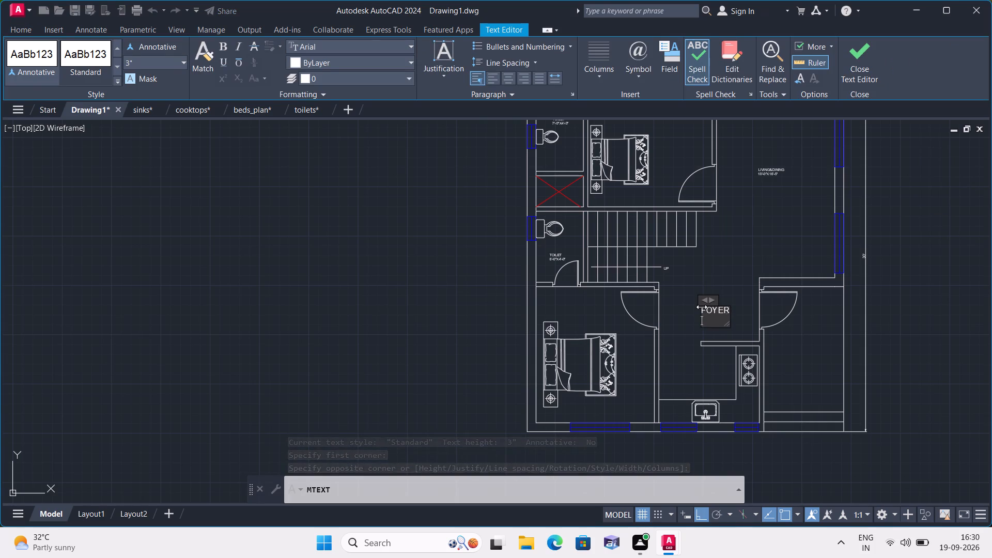
text(8'-6"X)
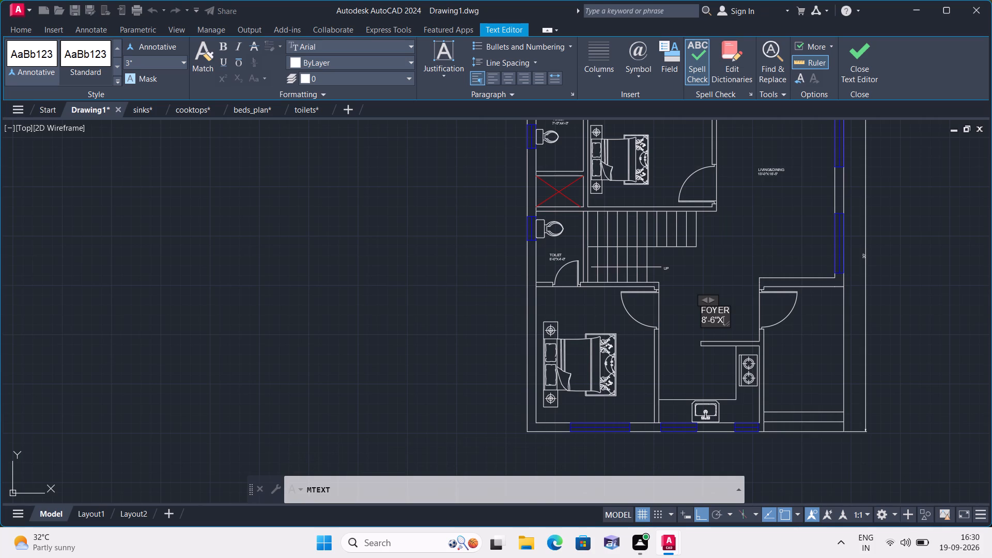
text(7'-0")
click(702, 270)
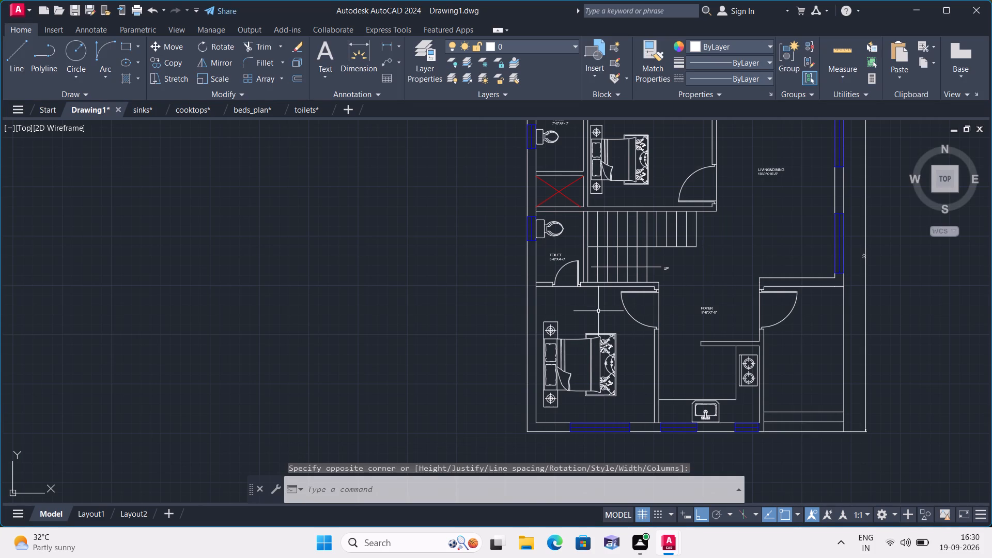
Add a multiline text label reading BEDROOM-2 with 10'-0"X11'-6" beneath it, above the bed in the lower bedroom.
key(space)
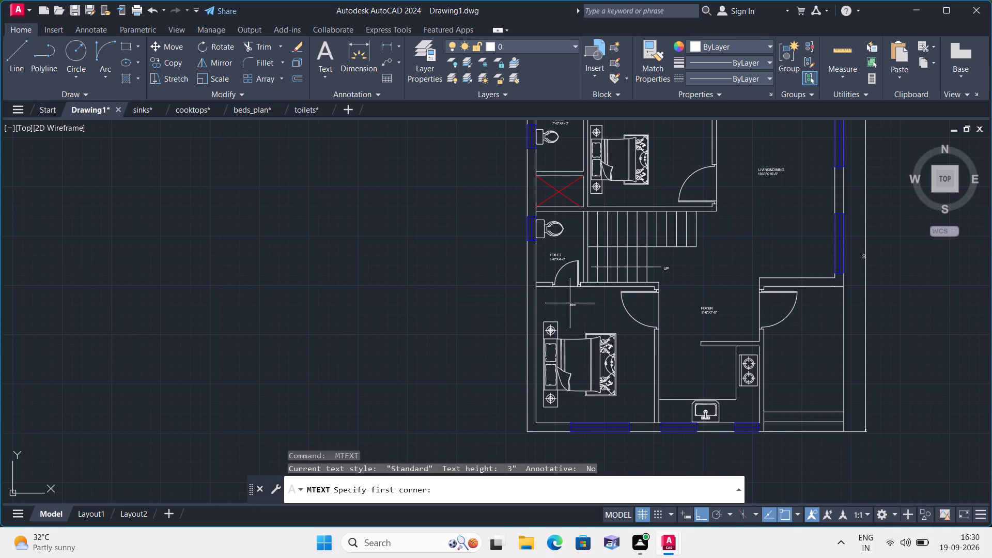
triple_click(571, 303)
click(571, 303)
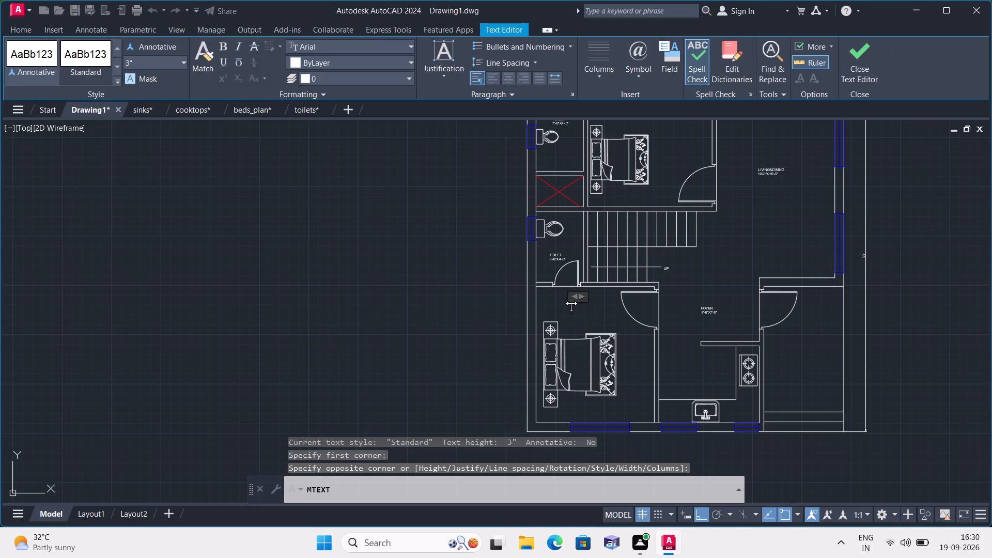
text(BEDROOM-2)
key(Return)
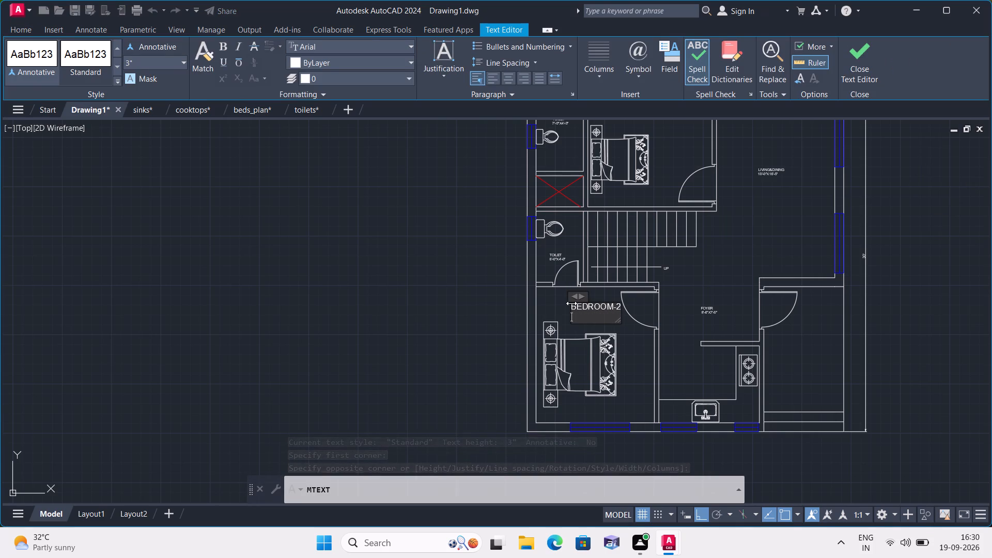
text(10'-0")
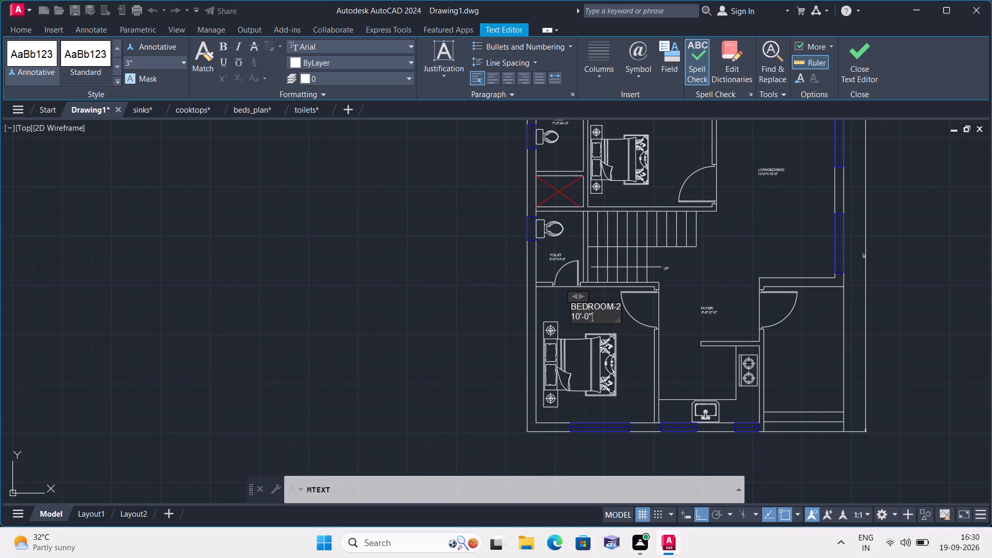
key(x)
text(11'-6")
click(627, 331)
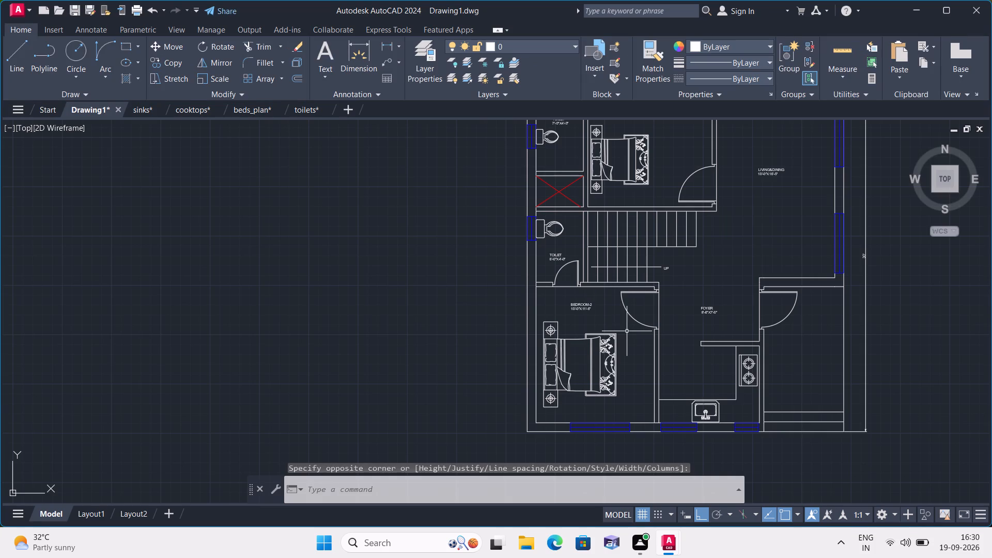
Add a multiline text label reading KITCHEN with 8'-6"X6'-6" beneath it, in the floor area between the counters.
key(space)
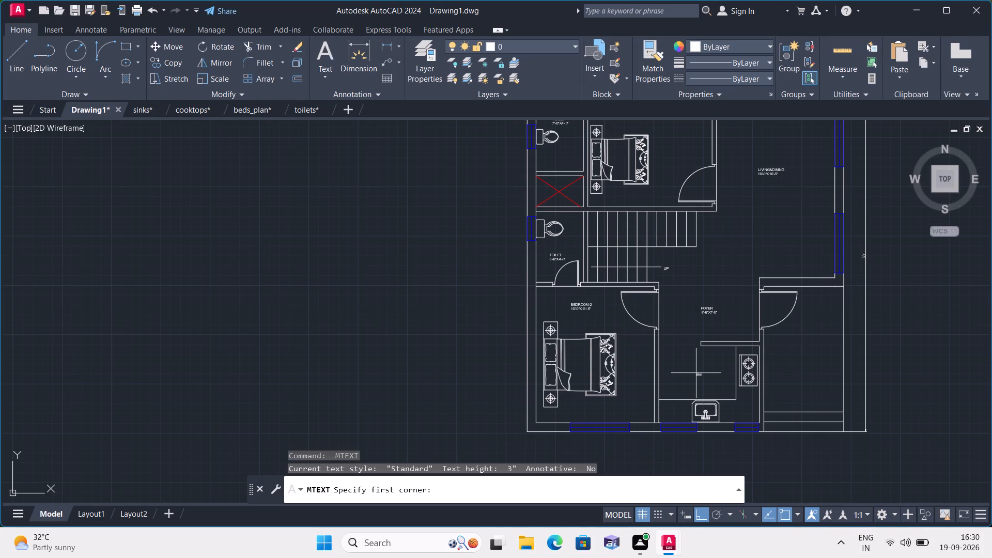
triple_click(695, 373)
click(695, 373)
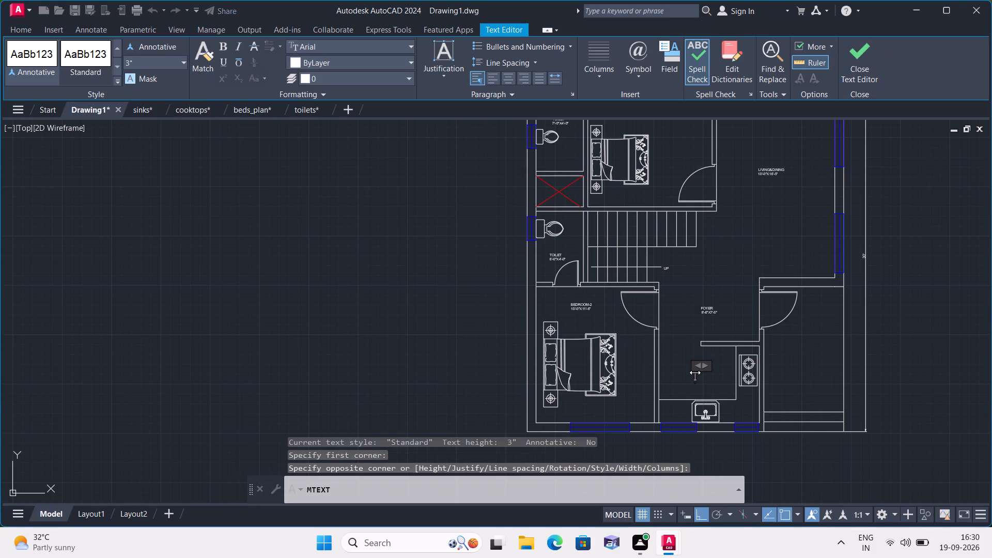
text(KITCHEN)
key(Return)
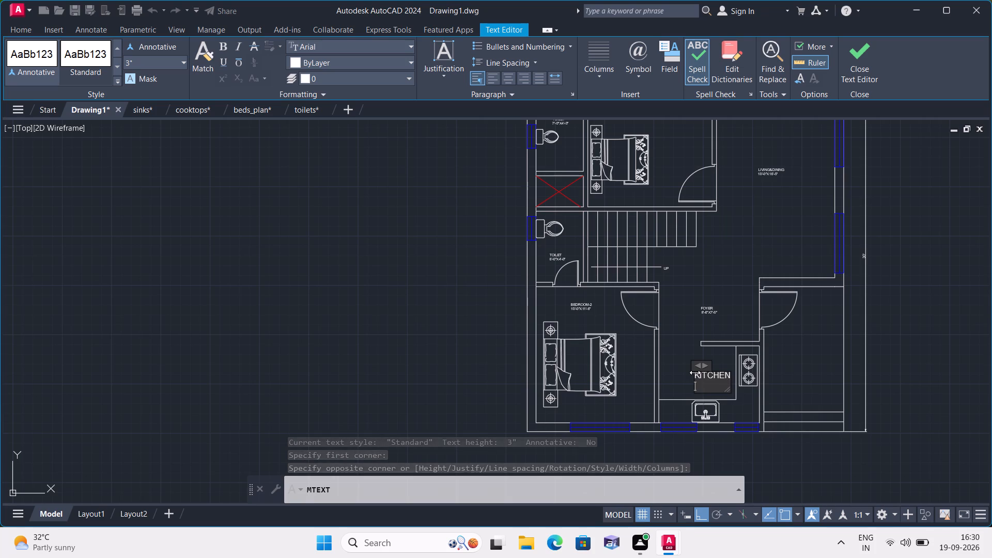
text(8'-6"X)
text(6')
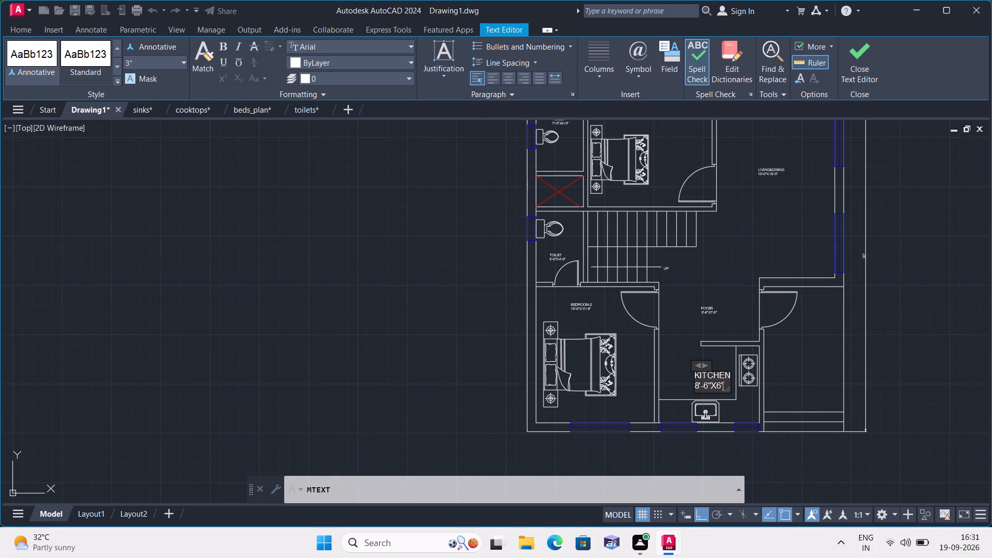
text(-6")
click(686, 350)
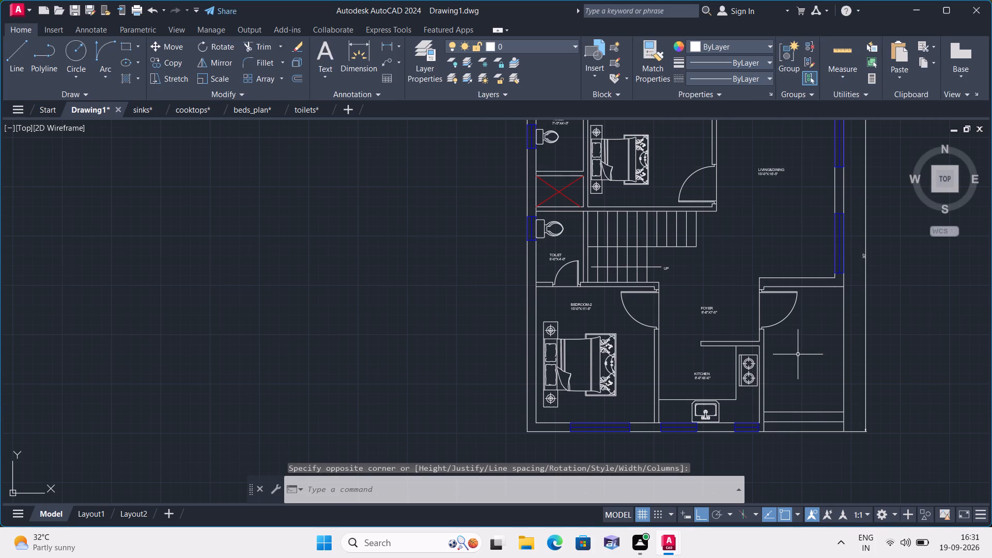
Add a multiline text label reading SIT OUT with 6'-10"X11'-11" beneath it, in the space east of the kitchen.
key(space)
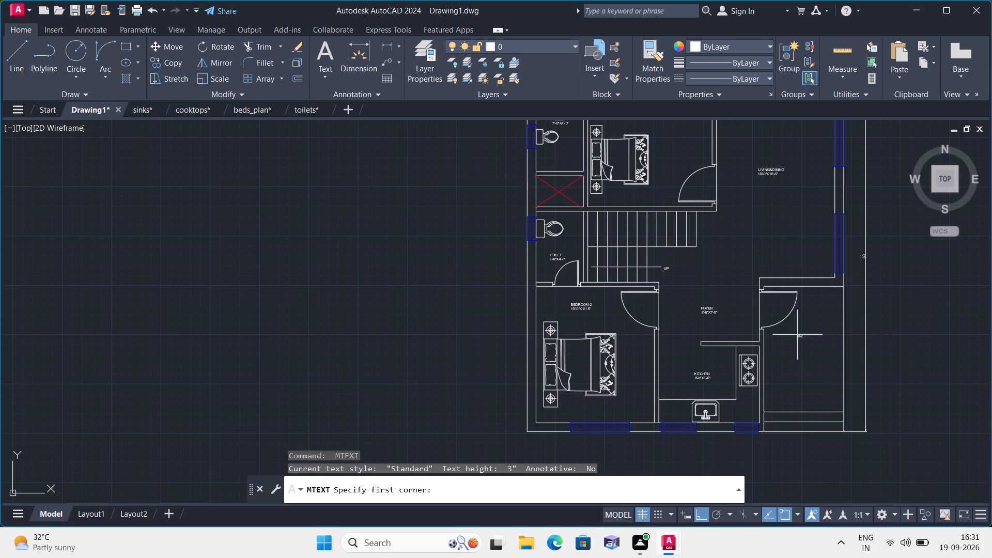
triple_click(795, 333)
click(795, 333)
text(SIT OUT)
key(Return)
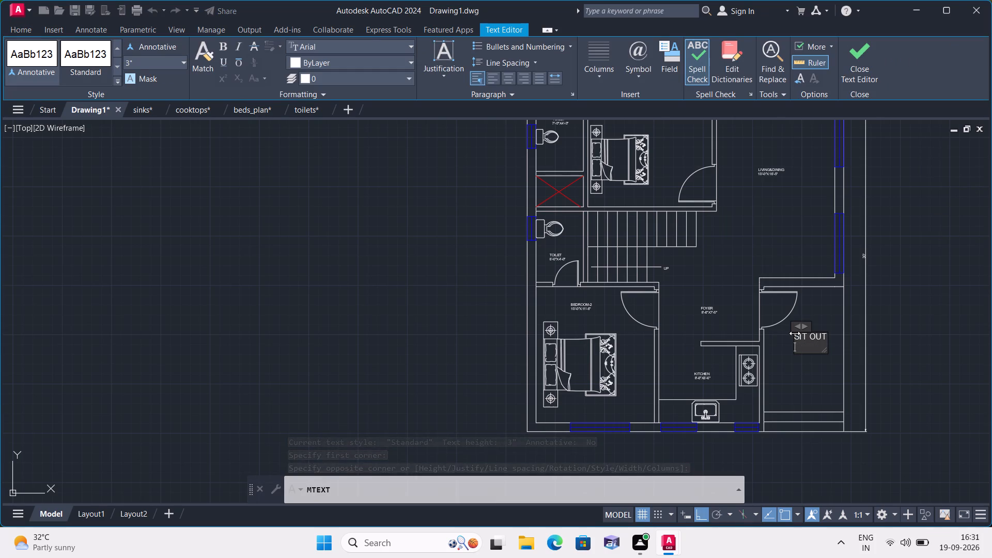
text(6'-10"X)
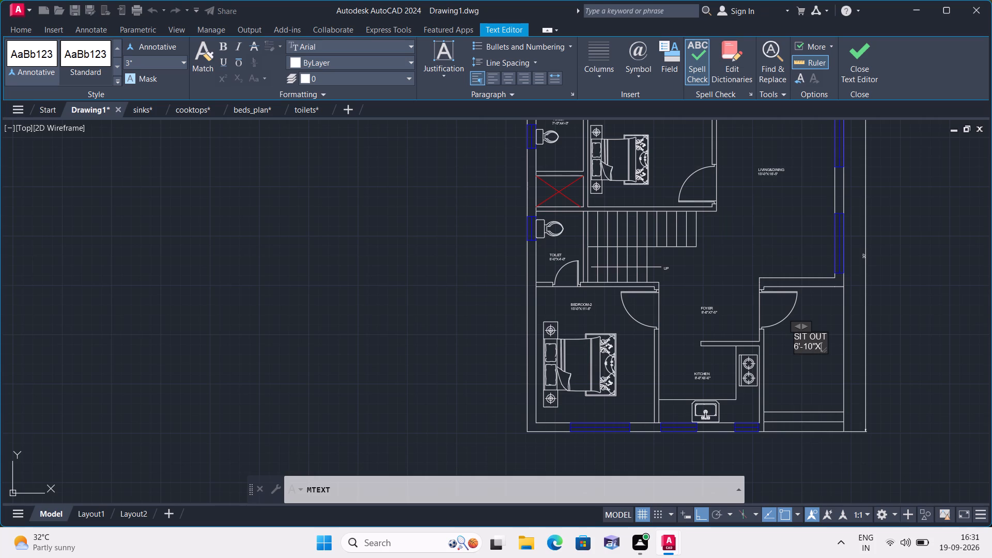
text(11'-11")
click(807, 383)
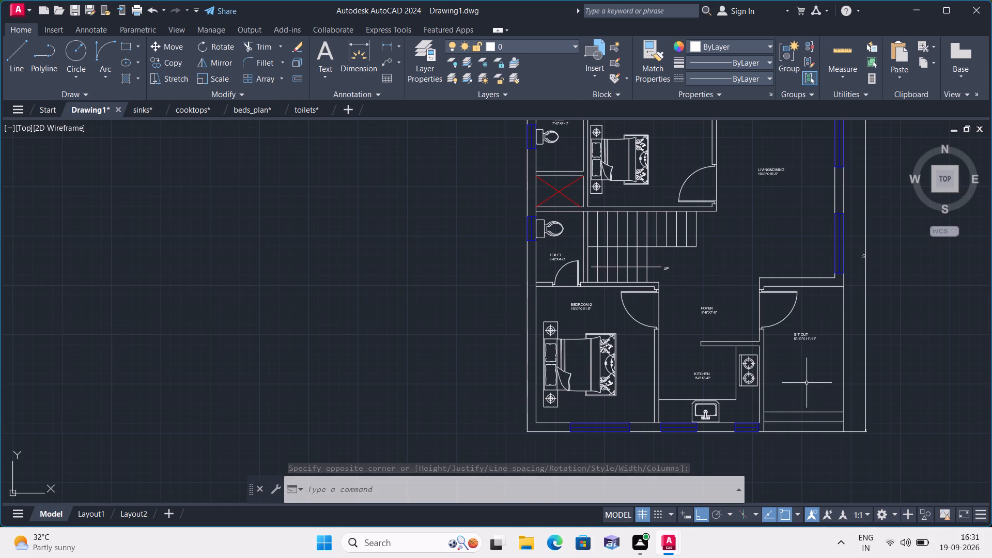
Add the multiline text label ENTRY in the sit-out, just above the entrance steps.
key(space)
text(E)
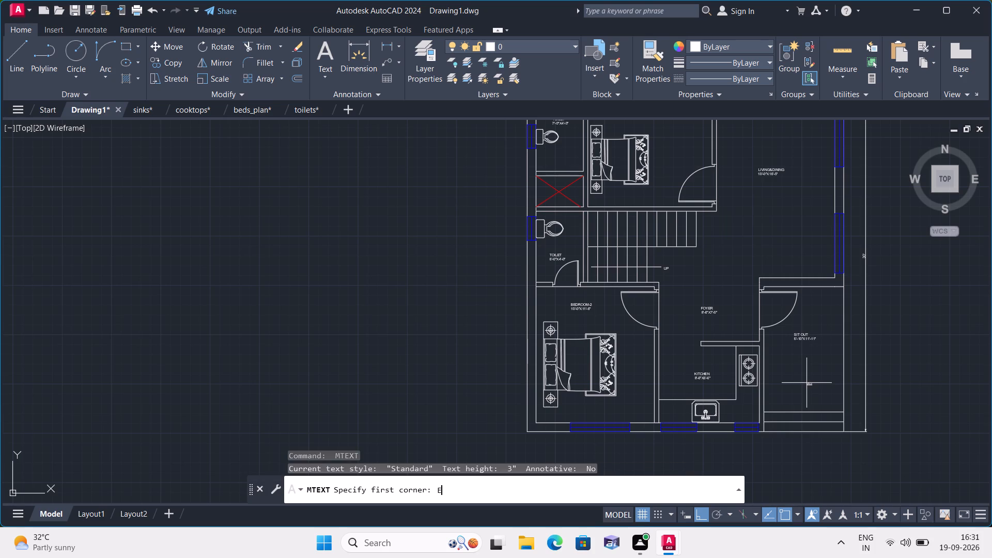
key(BackSpace)
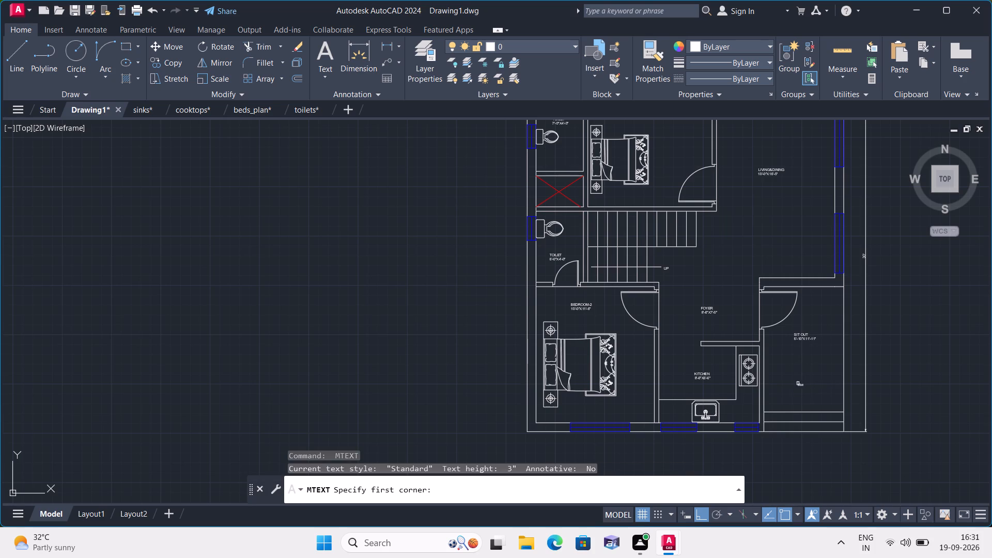
click(798, 383)
double_click(794, 387)
text(ENTRY)
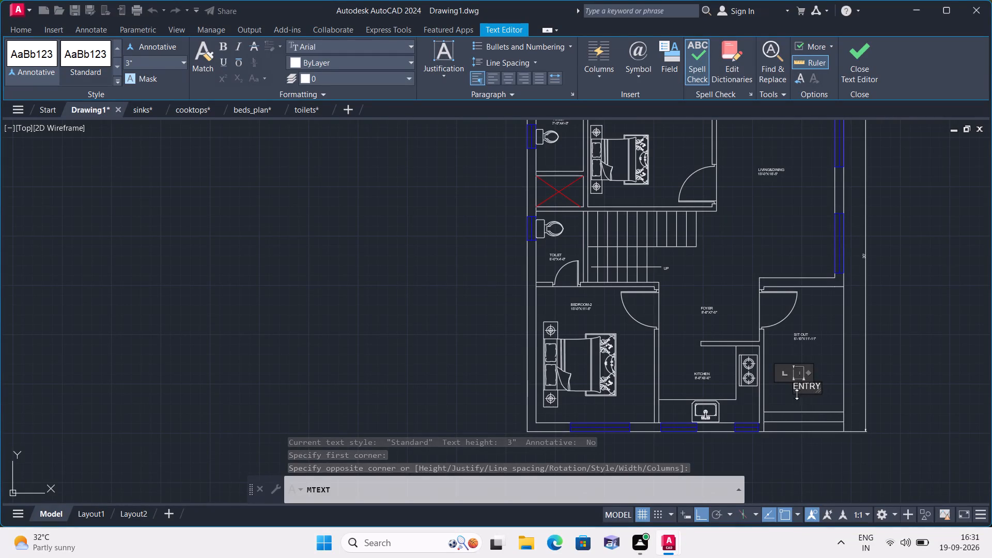
click(794, 398)
Add the multiline text label GROUND FLOOR PLAN centrally below the floor plan's bottom wall.
middle_drag(798, 413, 771, 294)
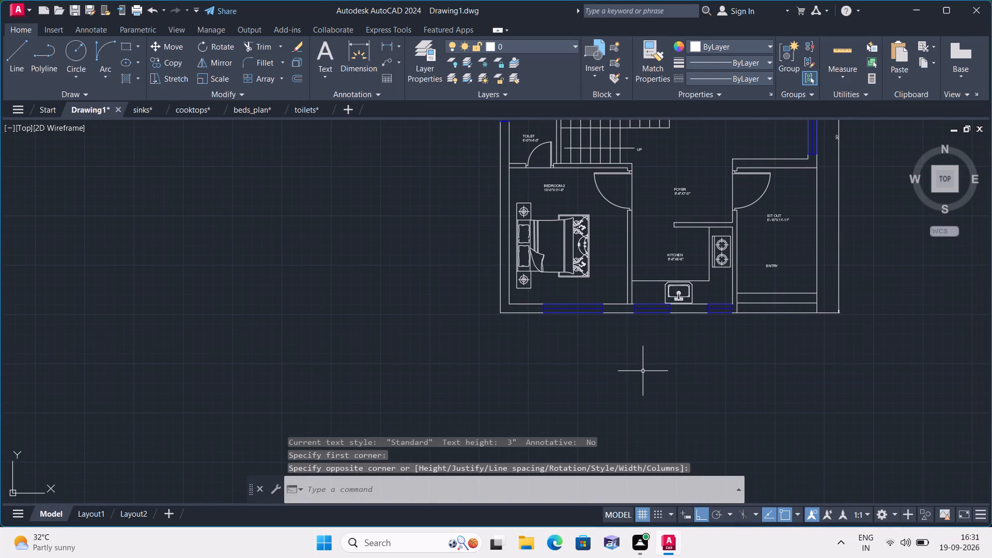
key(space)
triple_click(654, 343)
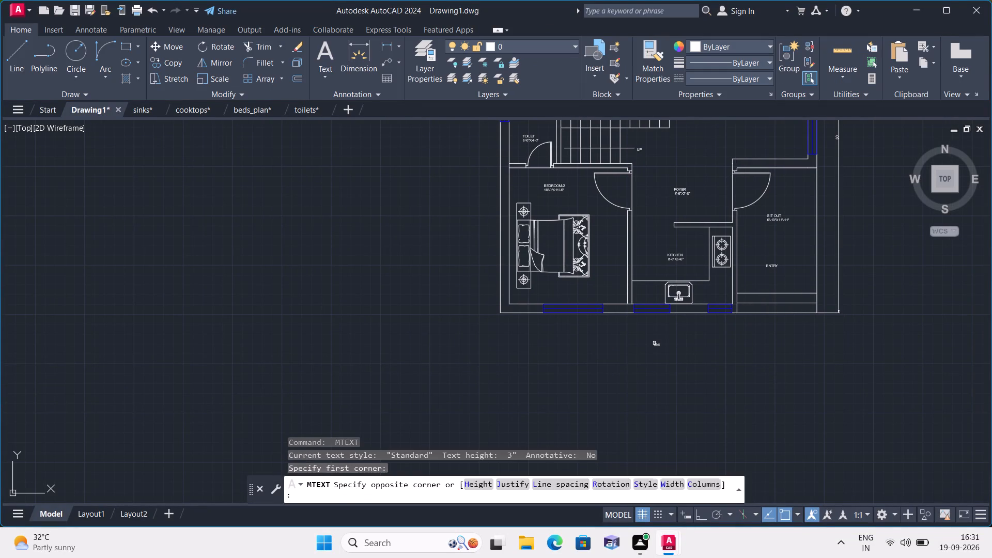
double_click(654, 343)
text(GROUND)
key(space)
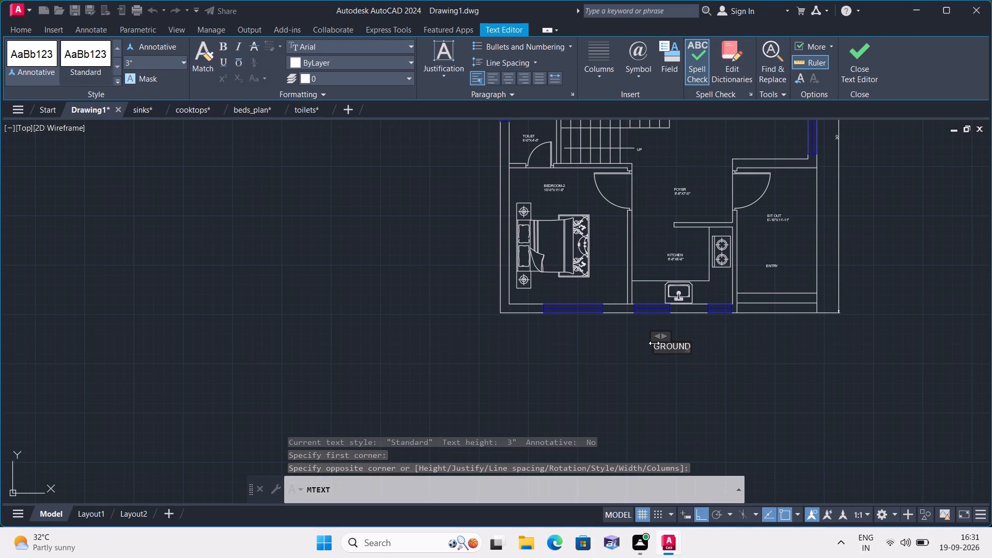
text(FLOOR PLAN)
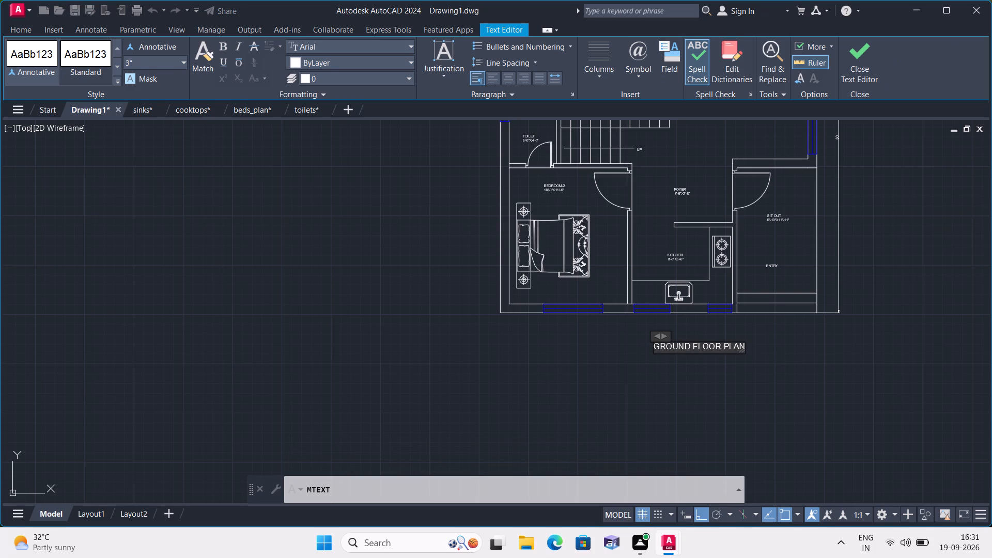
click(585, 375)
Add the multiline text title 27X30[810sq ft]HOUSE PLAN-NORTH FACE-FP1060 above the plan's overall width dimension.
middle_drag(564, 355, 566, 444)
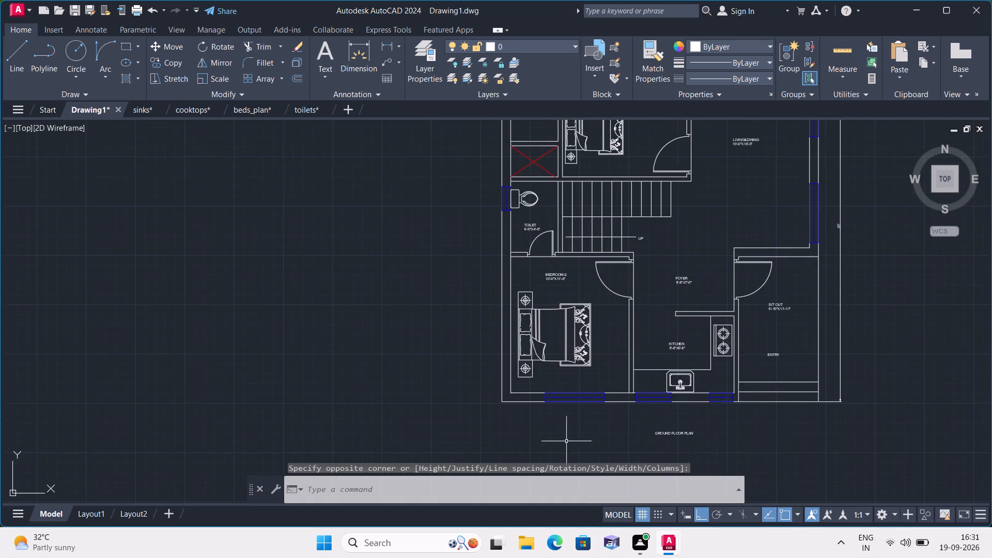
scroll(577, 281, down, 2)
middle_drag(585, 260, 592, 358)
scroll(565, 233, up, 2)
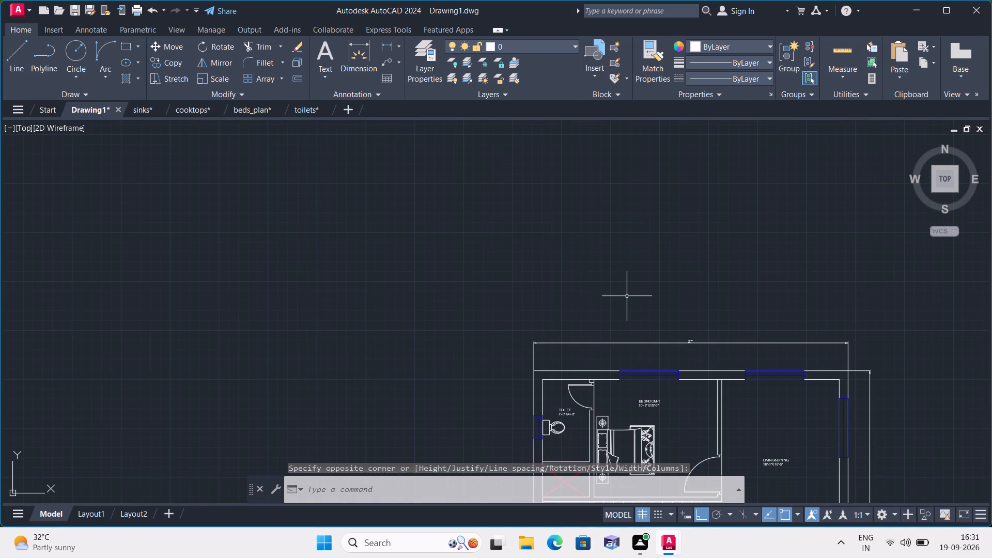
key(space)
triple_click(610, 317)
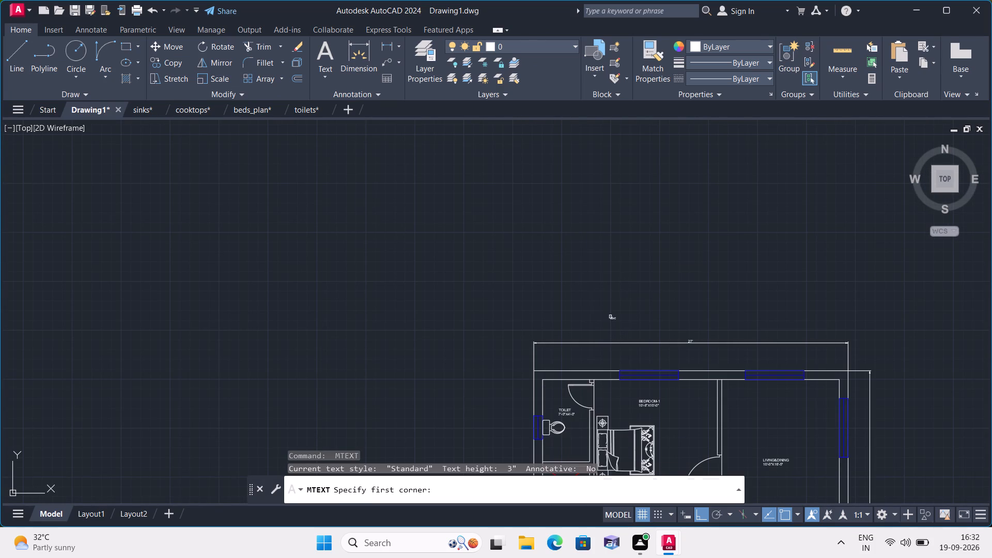
text(27X30)
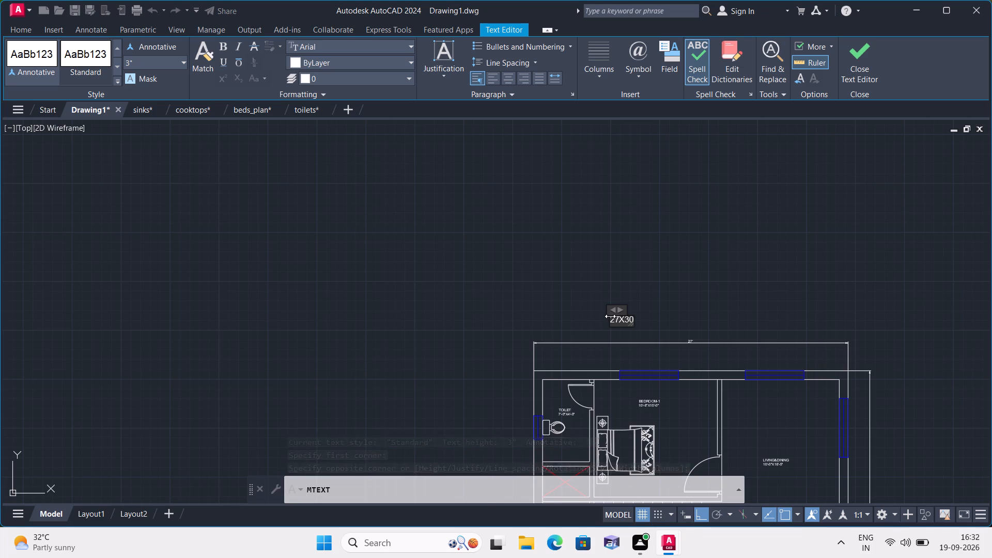
scroll(610, 316, up, 1)
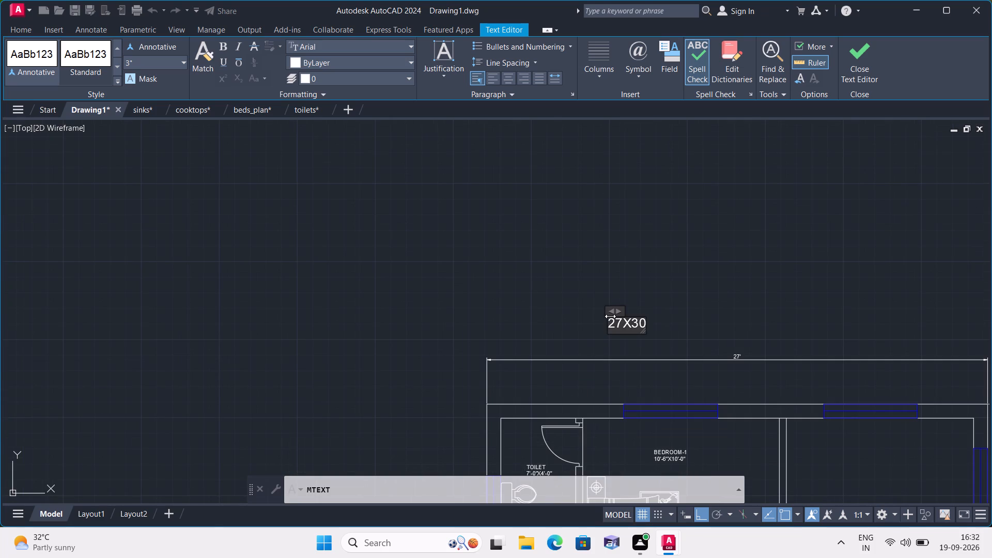
key(bracketleft)
text(810)
text(sq ft)
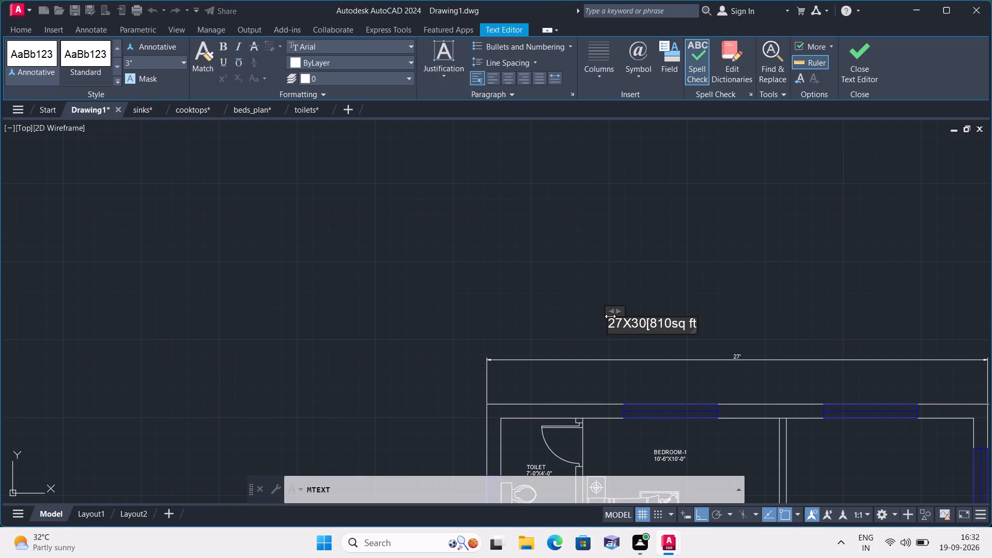
key(bracketright)
text(HOUSE)
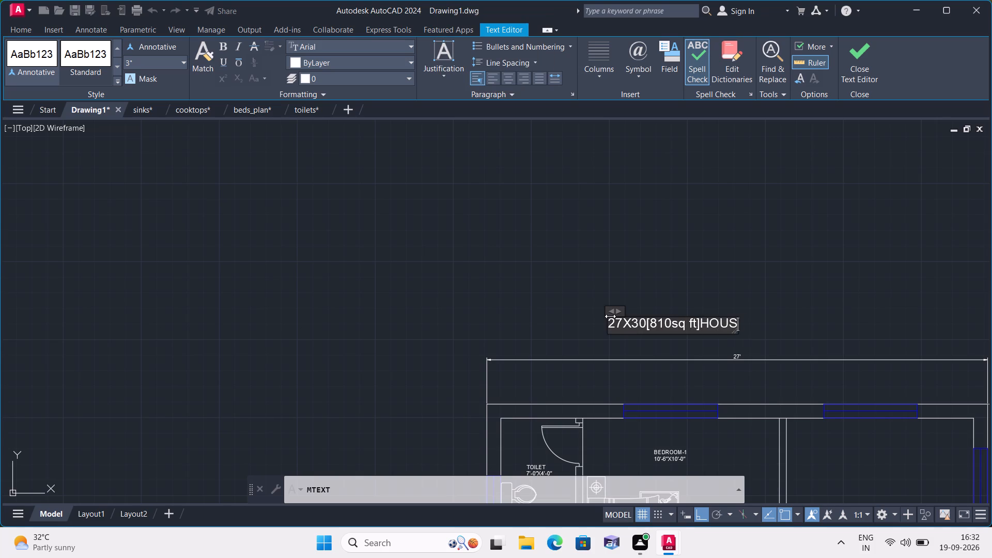
key(space)
text(PLAN-)
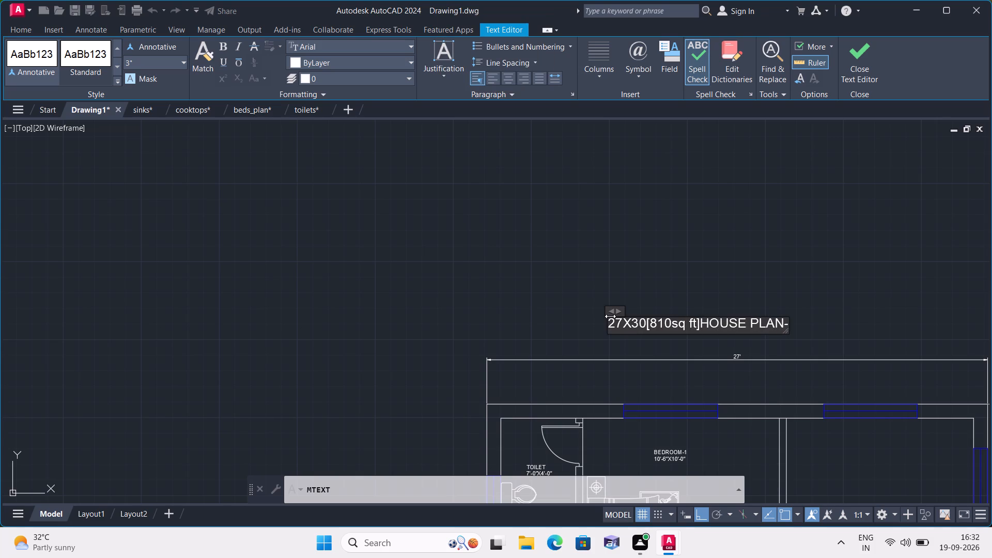
text(NORTH FACE)
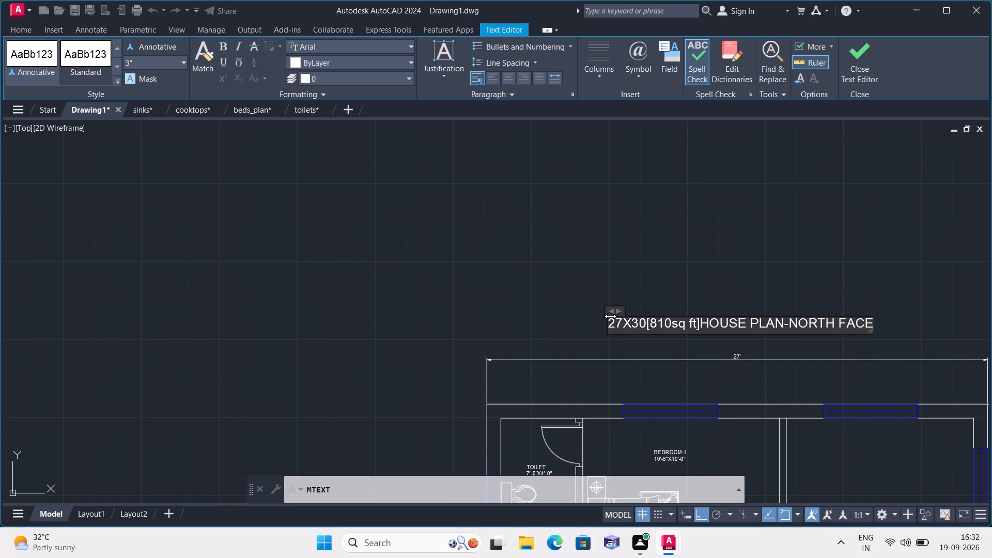
key(minus)
text(FP)
text(1060)
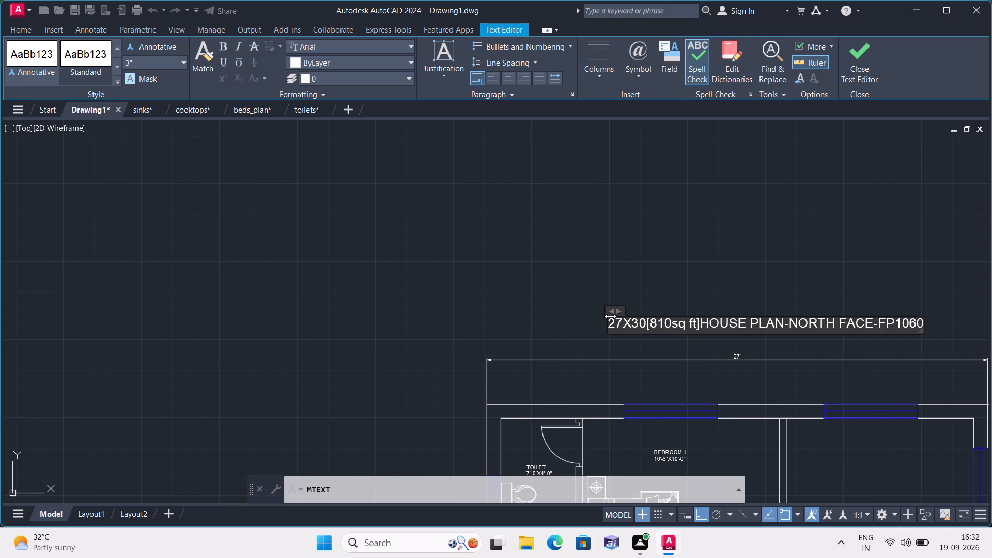
click(709, 301)
Select all multiline text labels similar to the plan title and set their text height to 6".
middle_drag(707, 303, 682, 260)
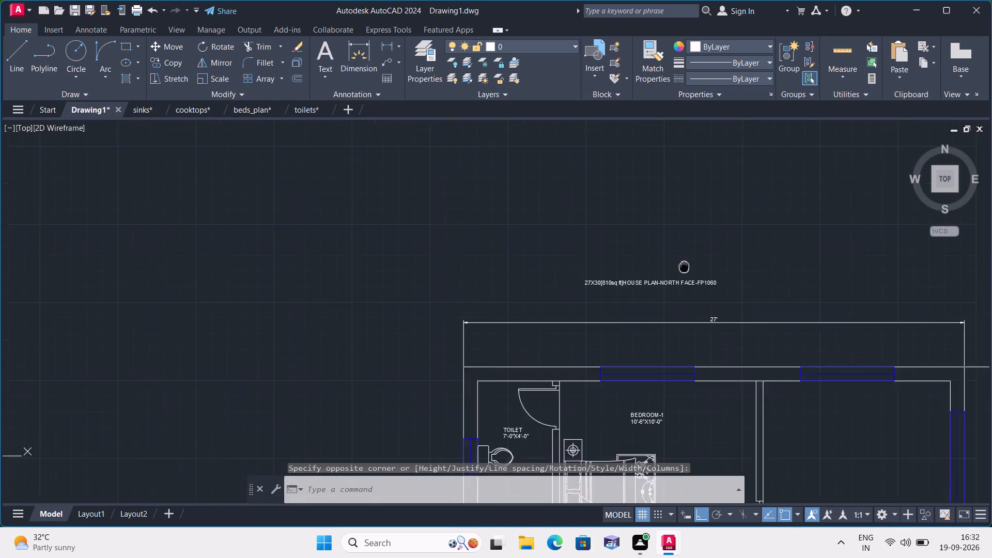
middle_drag(682, 260, 680, 255)
click(665, 275)
right_click(701, 227)
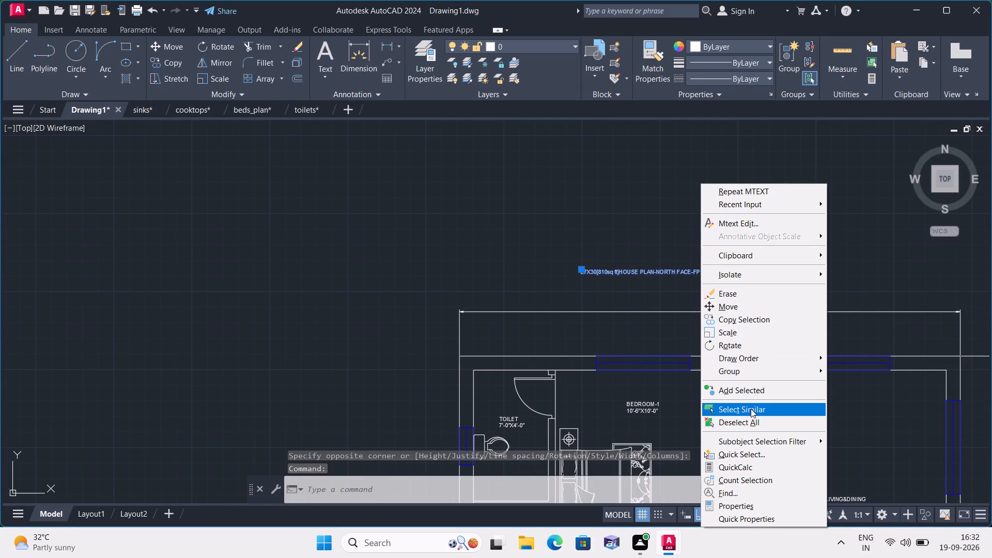
click(751, 409)
right_click(717, 234)
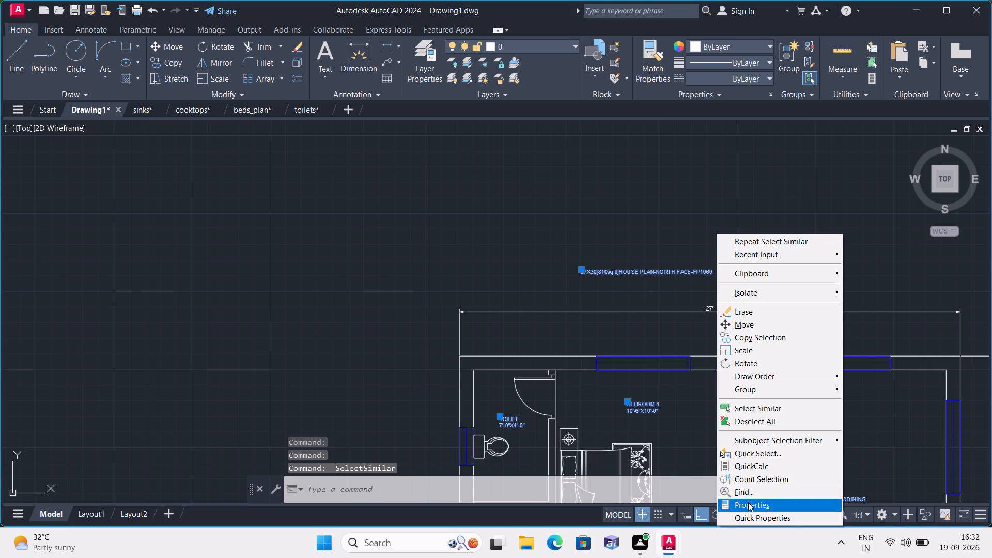
click(748, 507)
scroll(521, 412, down, 2)
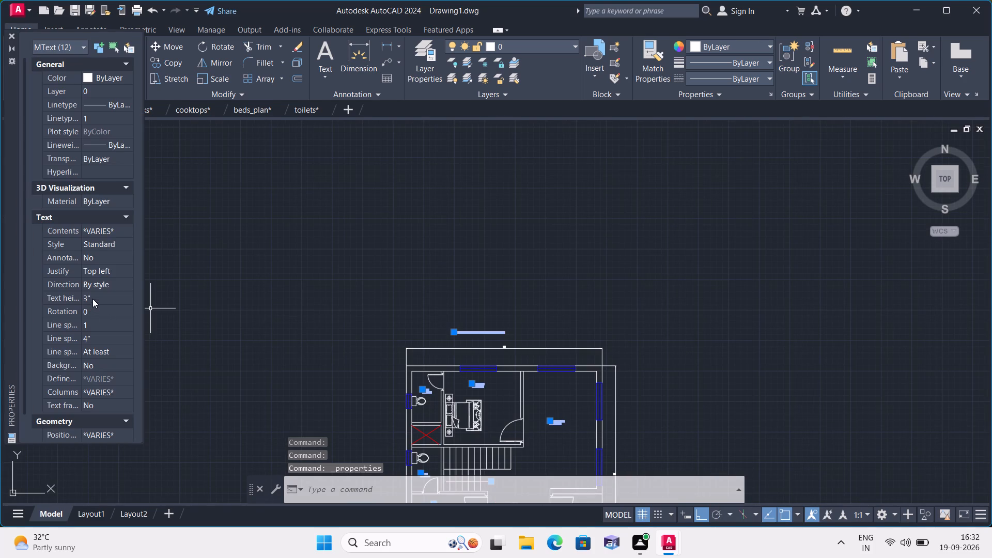
click(92, 298)
key(BackSpace)
text(6")
click(213, 255)
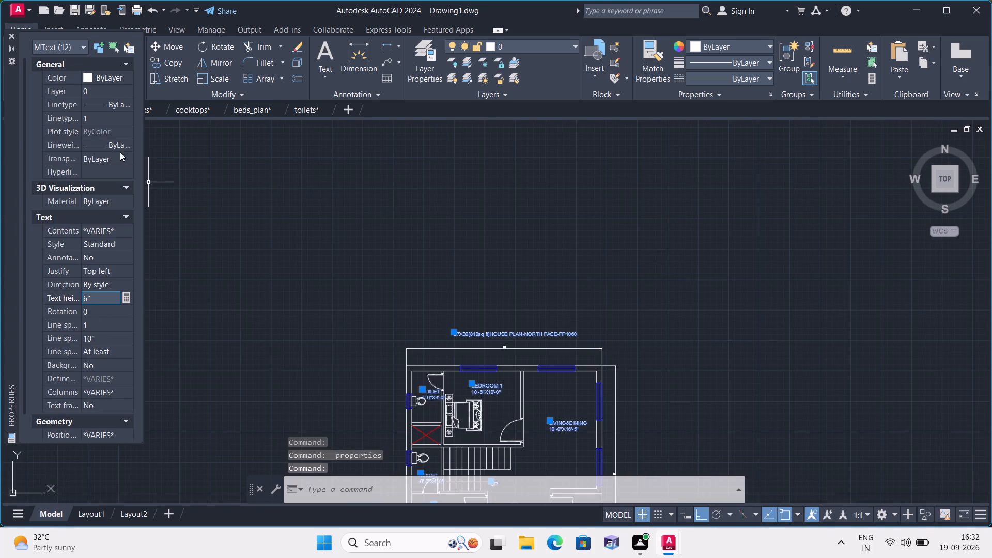
click(16, 38)
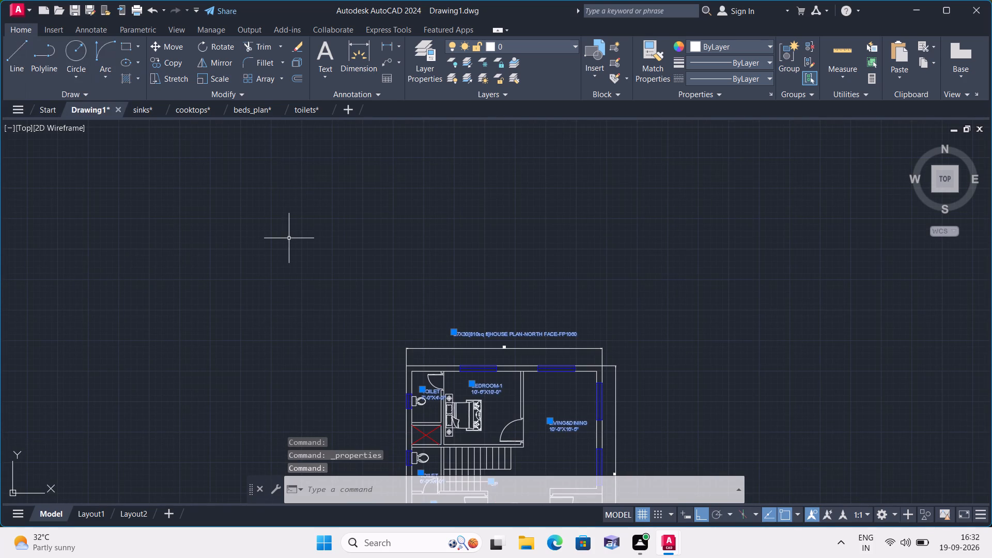
key(Escape)
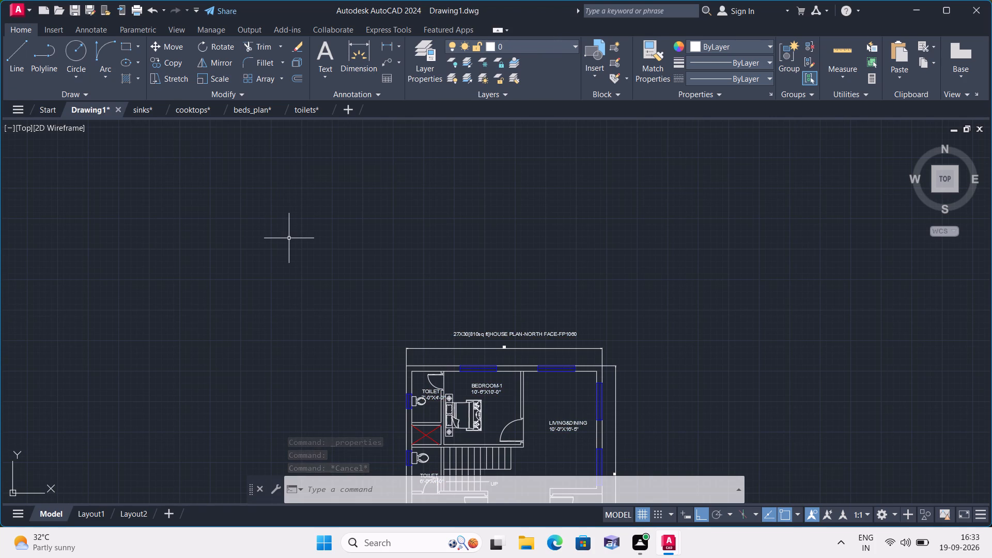
Examine the size and legibility of the title and room labels around the top of the plan.
scroll(443, 316, up, 3)
middle_drag(530, 399, 519, 396)
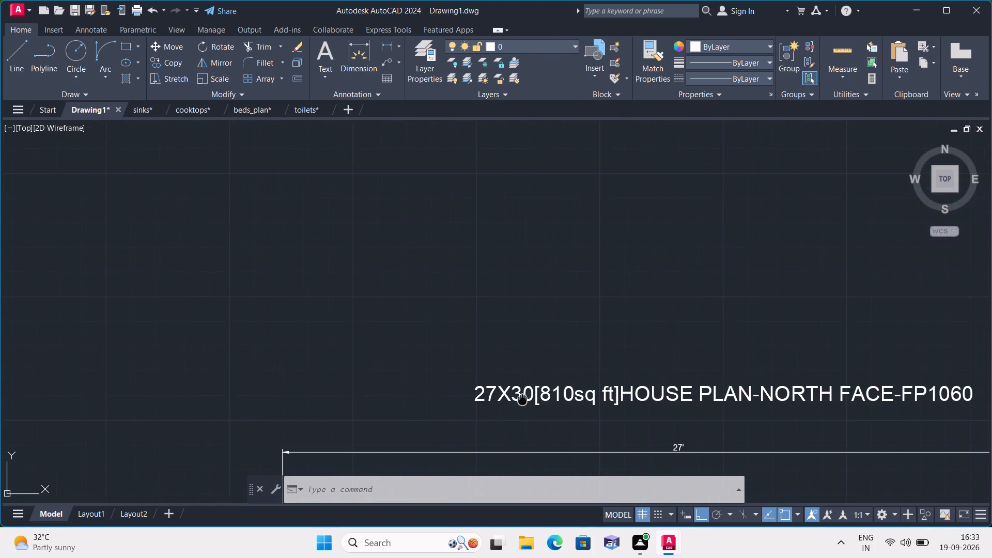
middle_drag(519, 396, 458, 311)
scroll(457, 320, up, 2)
middle_drag(488, 334, 485, 334)
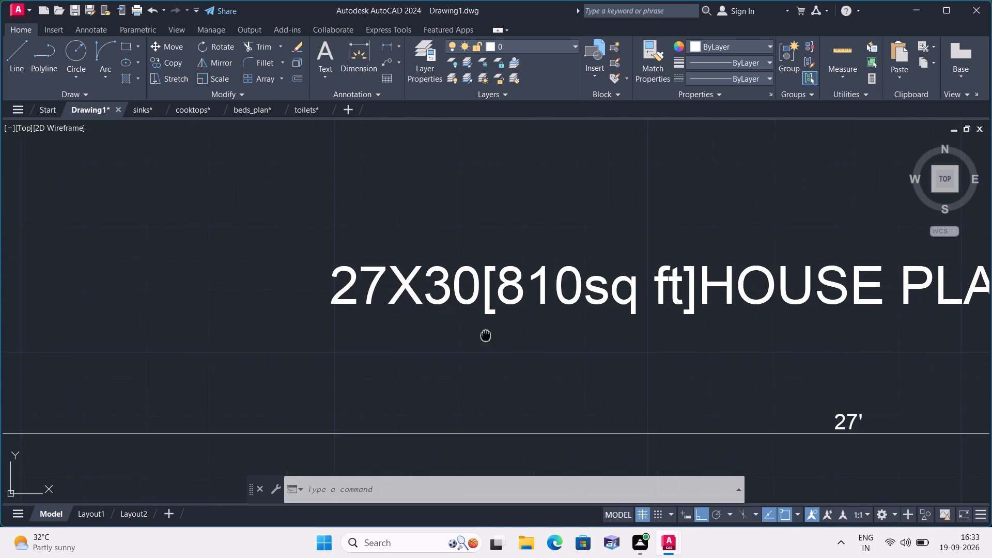
middle_drag(485, 334, 380, 238)
scroll(380, 238, down, 1)
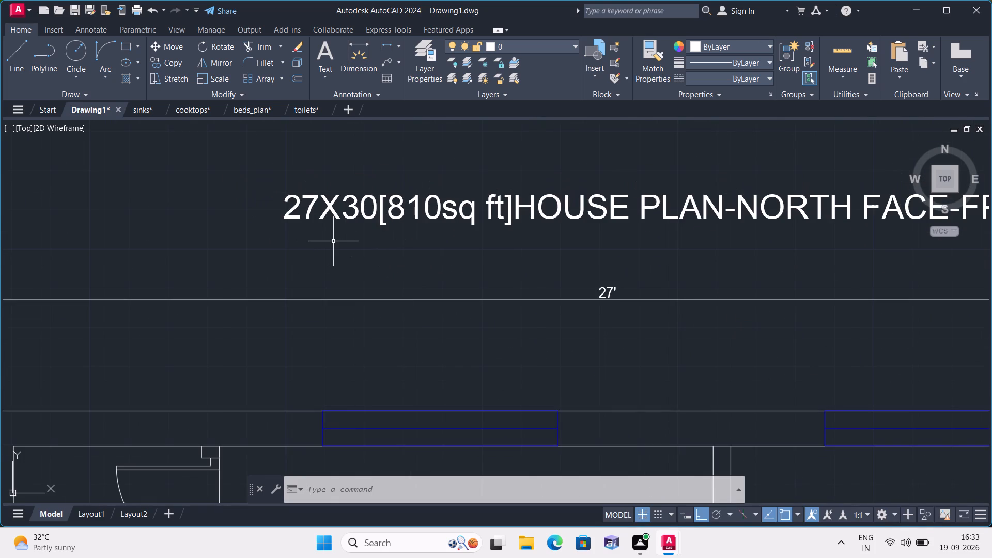
scroll(346, 235, up, 1)
scroll(346, 235, down, 1)
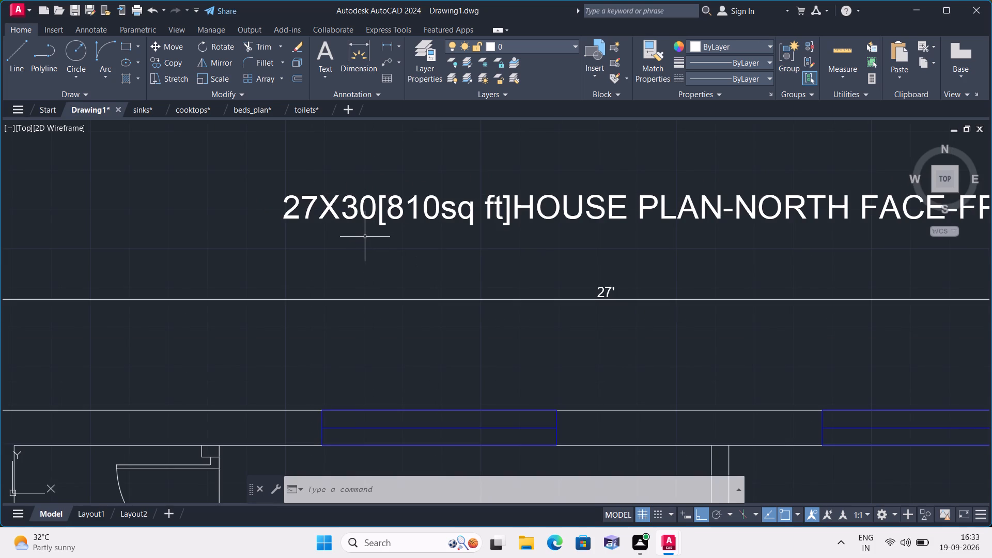
scroll(434, 245, down, 1)
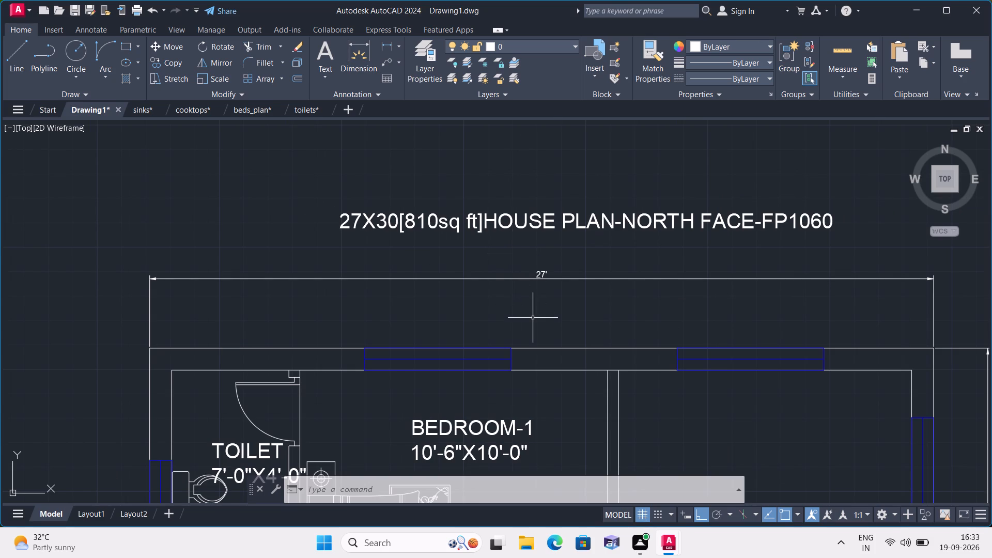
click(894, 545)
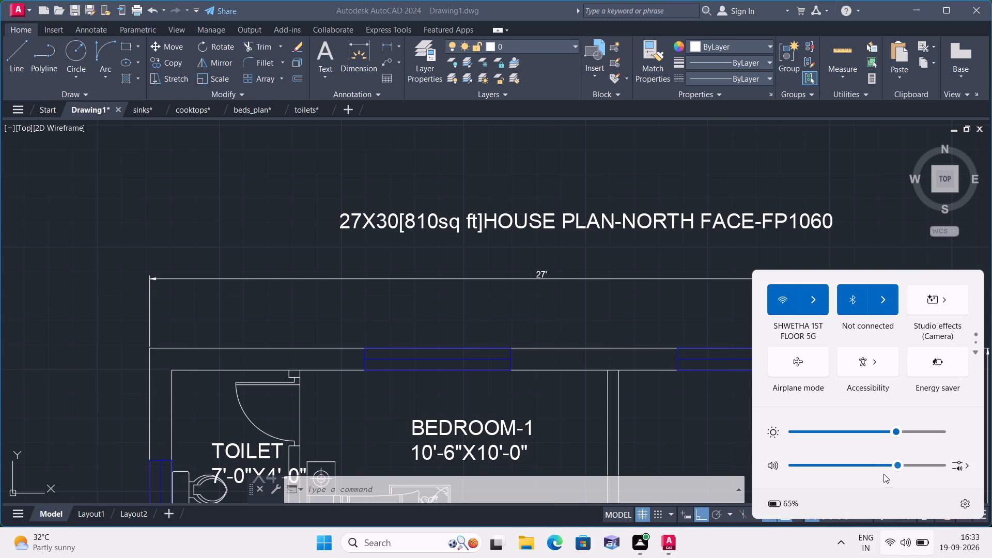
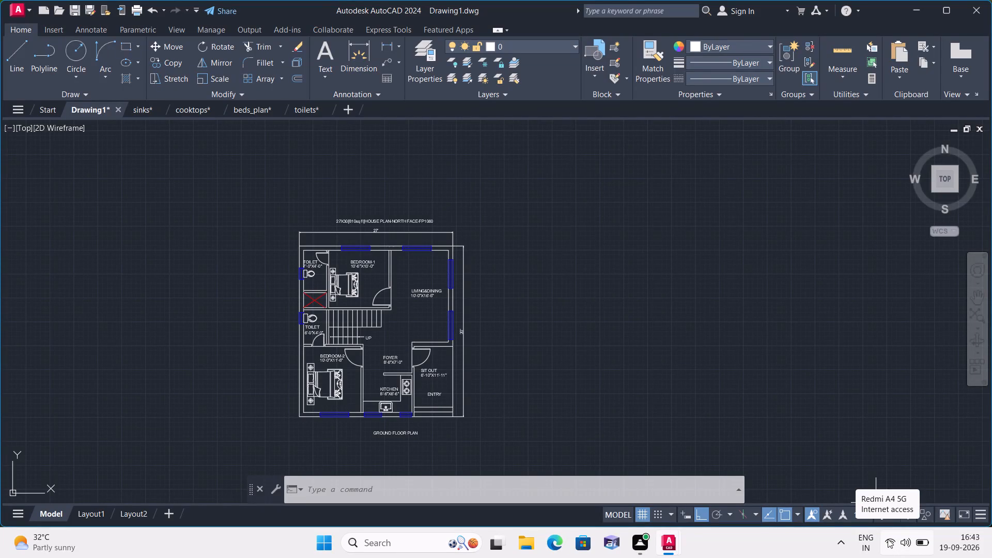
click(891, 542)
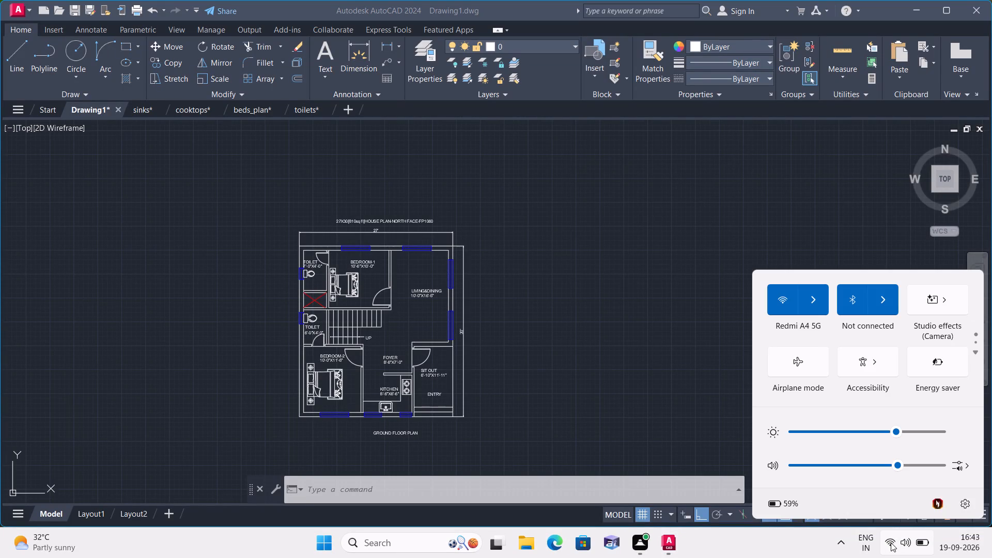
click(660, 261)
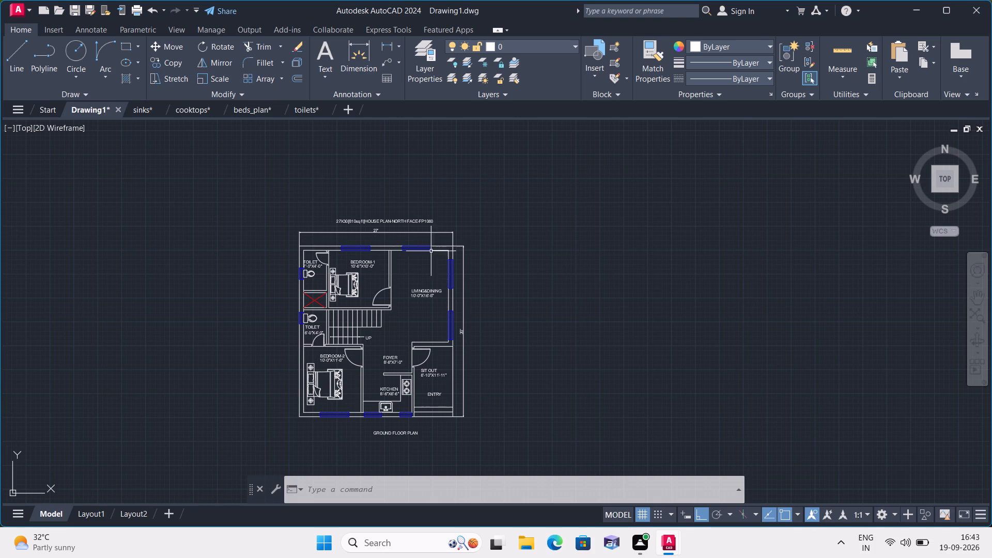
Examine the ground floor plan from the title and 27' dimension through all the rooms down to the GROUND FLOOR PLAN label.
scroll(374, 244, up, 3)
middle_drag(359, 209, 360, 319)
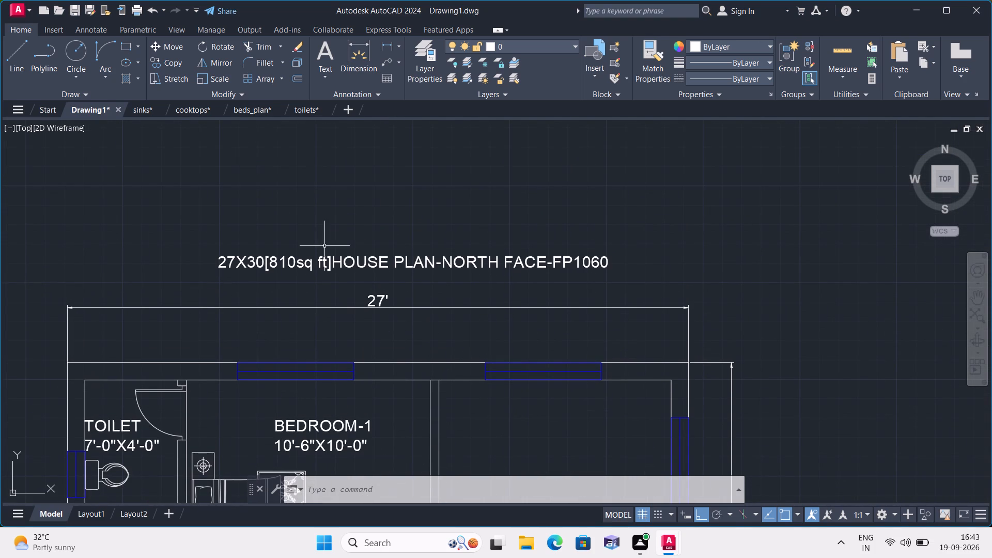
scroll(300, 278, up, 1)
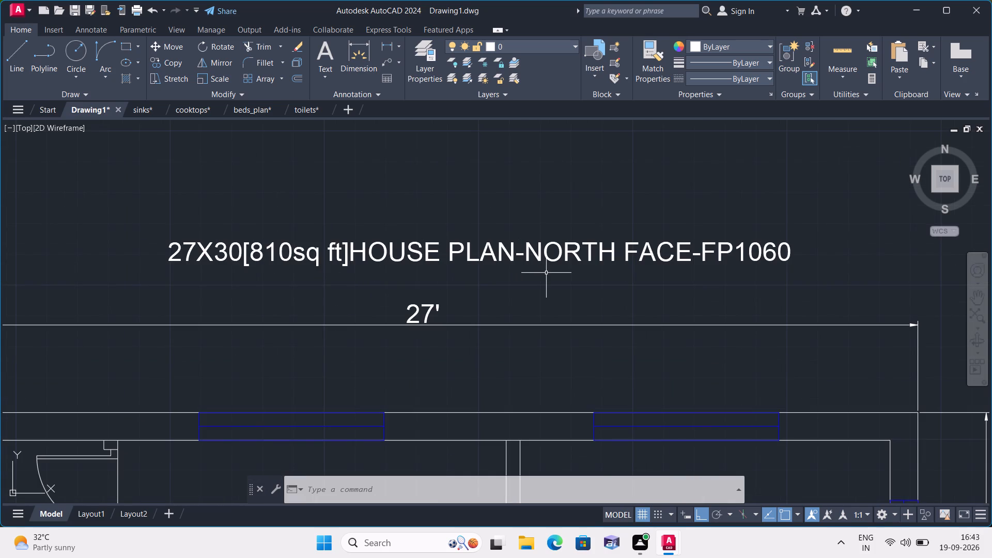
scroll(568, 290, down, 1)
middle_drag(567, 290, 505, 157)
scroll(505, 157, down, 1)
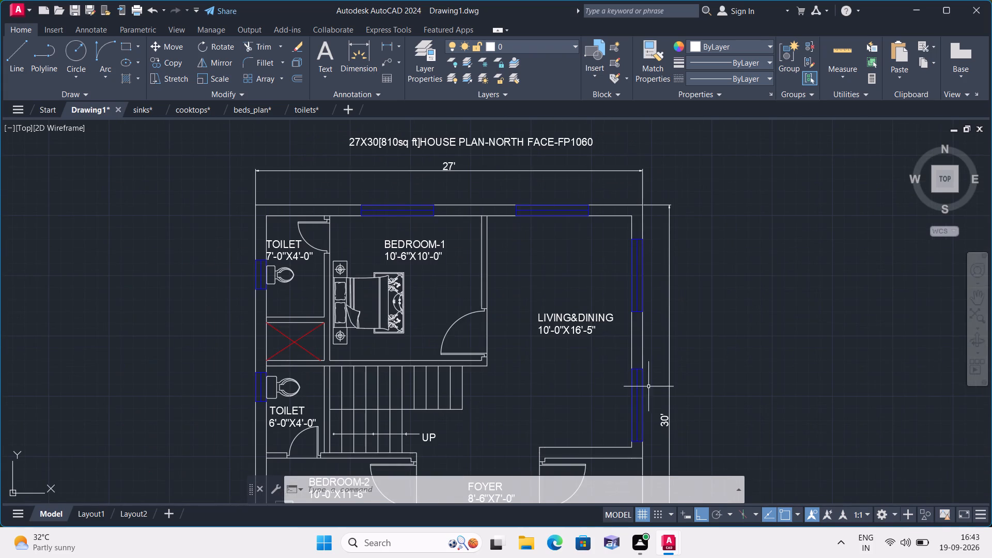
middle_drag(538, 391, 518, 322)
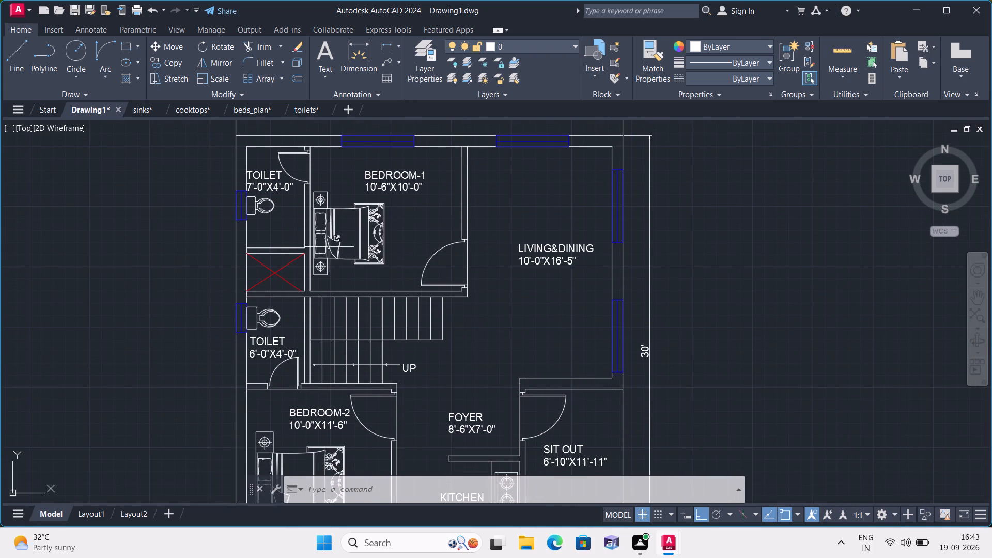
scroll(303, 199, up, 1)
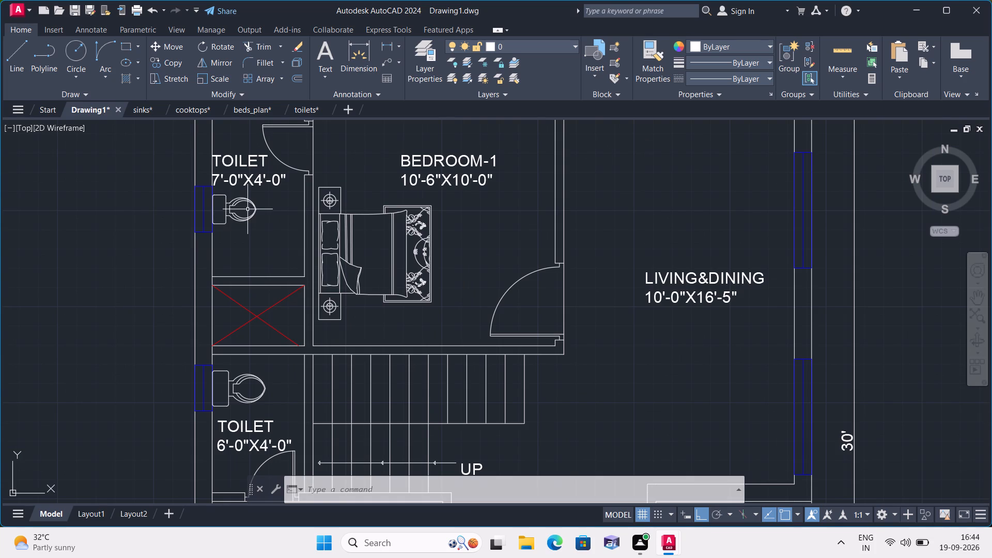
middle_drag(260, 363, 219, 258)
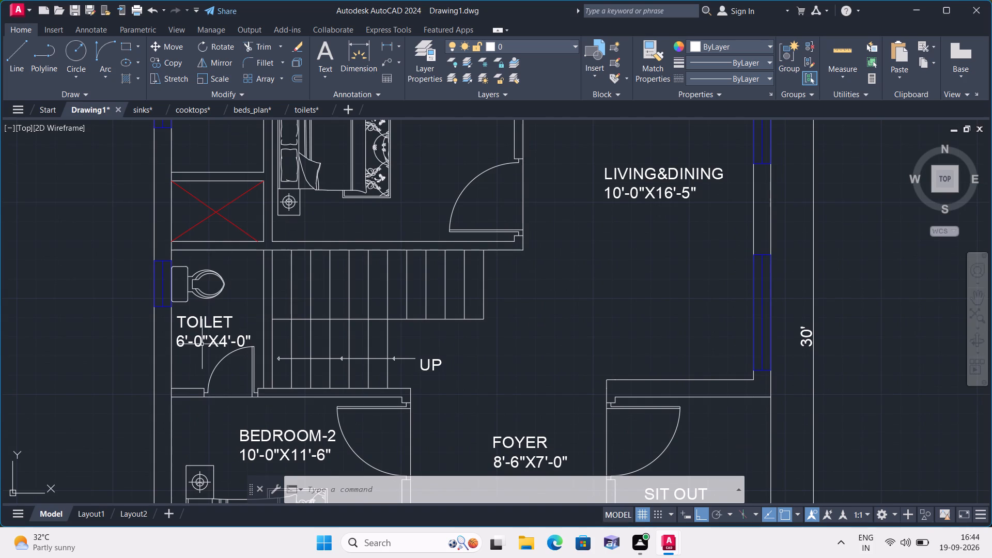
middle_drag(445, 381, 418, 340)
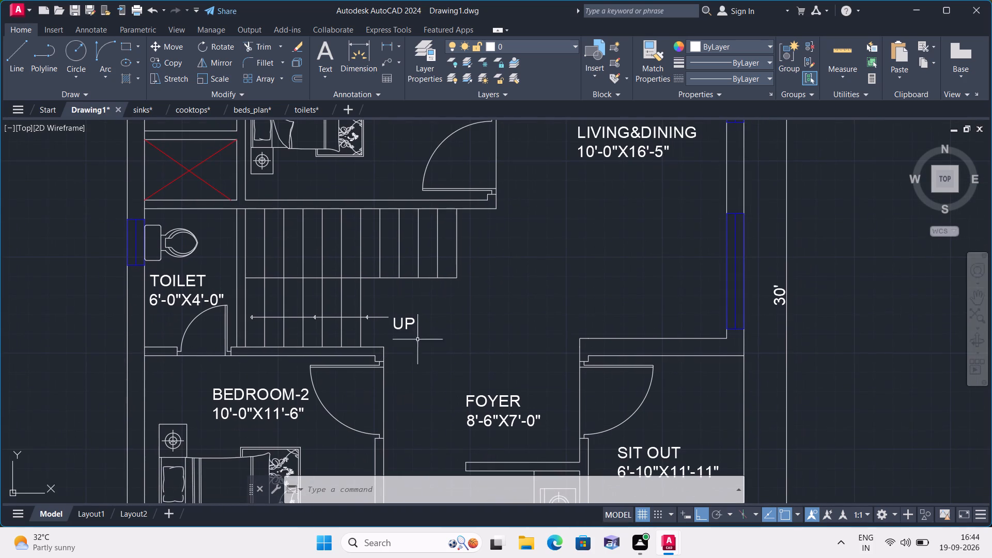
middle_drag(323, 436, 324, 375)
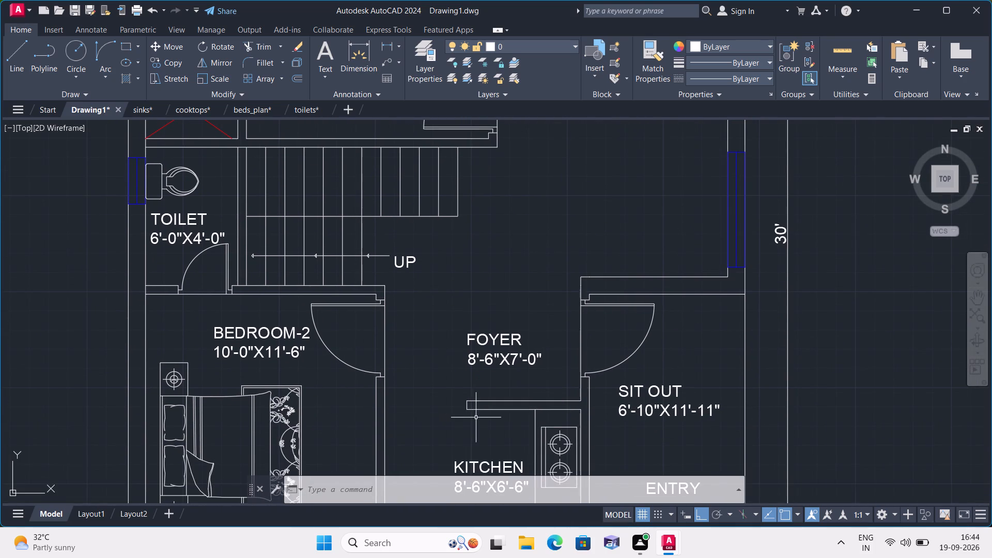
middle_drag(476, 416, 412, 303)
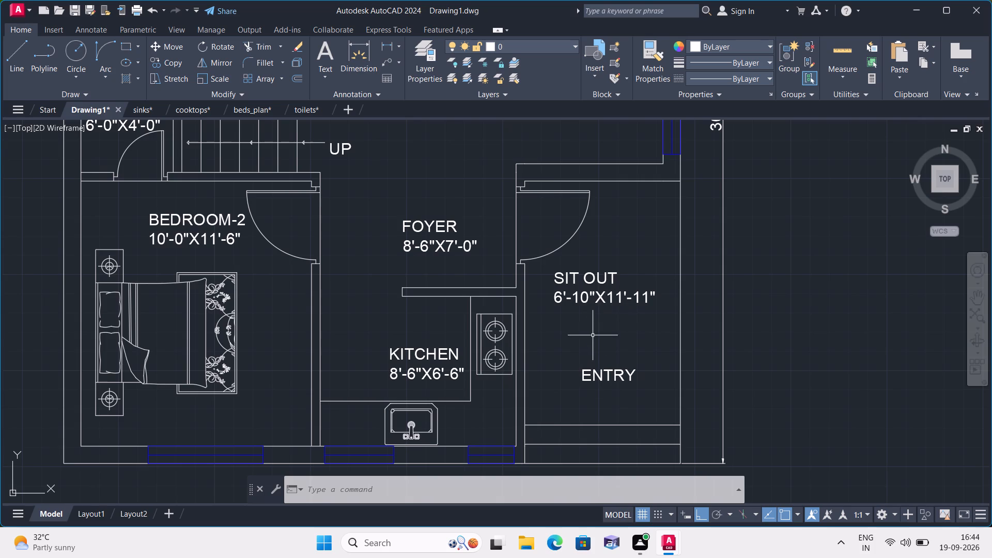
middle_drag(592, 340, 605, 311)
scroll(598, 352, down, 1)
middle_drag(554, 409, 524, 335)
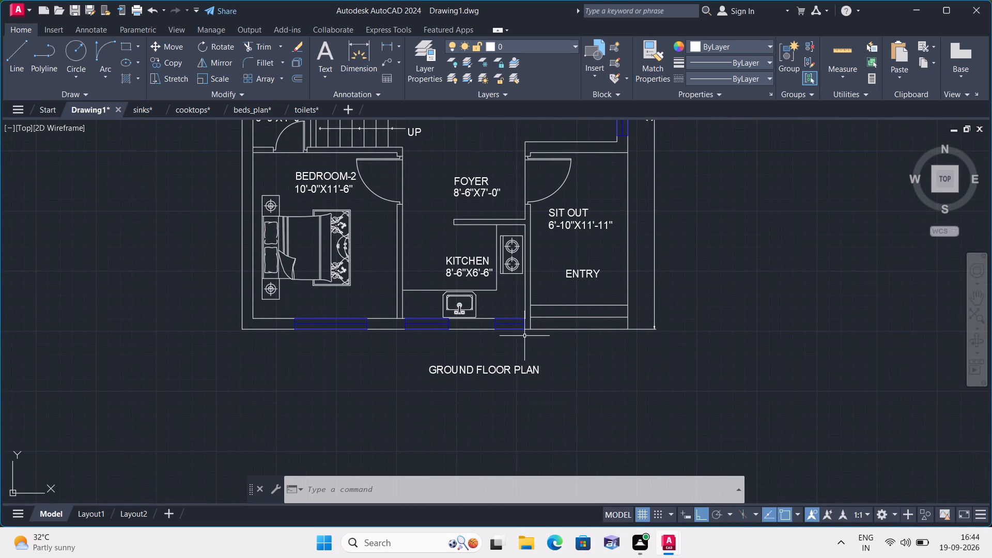
scroll(524, 341, down, 1)
middle_drag(524, 340, 534, 404)
scroll(534, 405, down, 1)
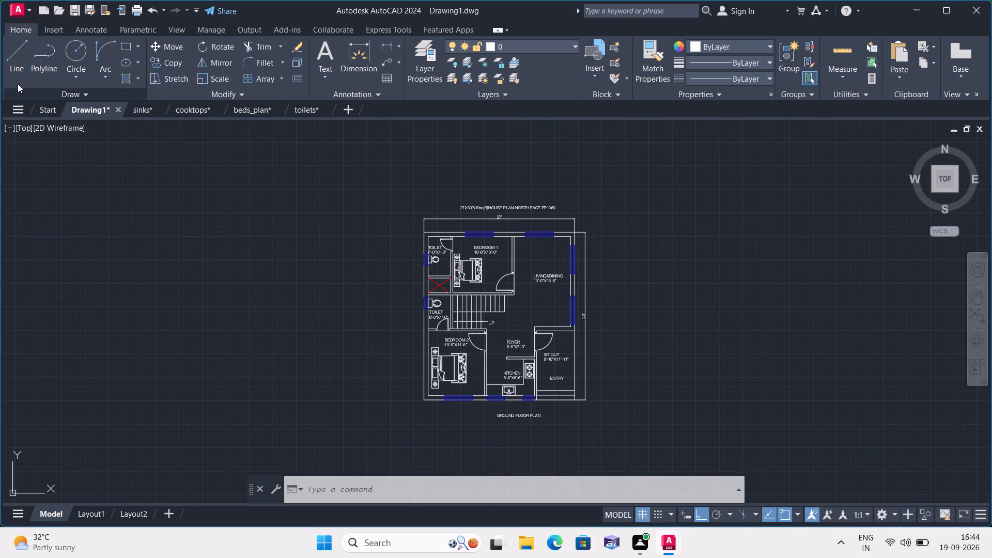
Save the drawing in the Downloads folder under the file name 12-9-26[2]19.
click(22, 10)
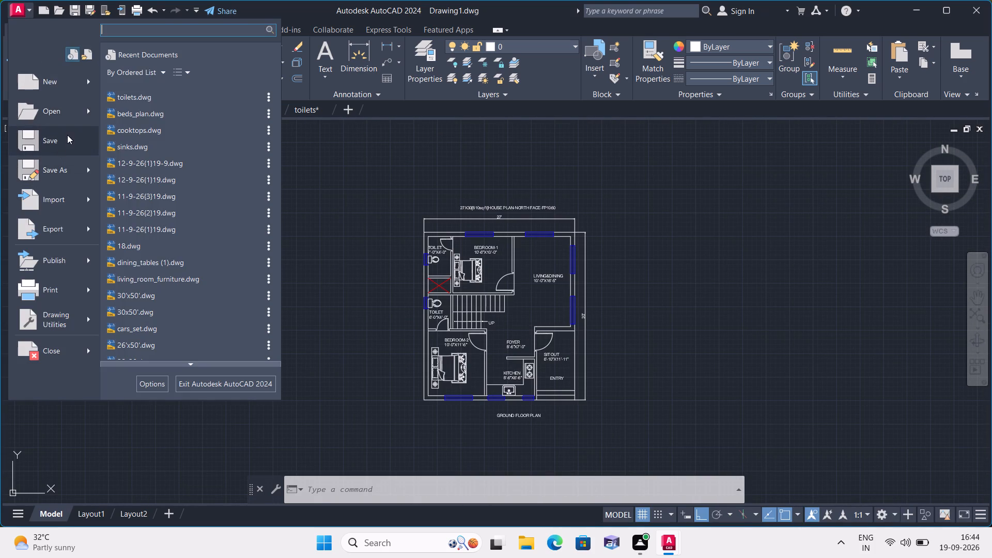
click(67, 135)
click(483, 383)
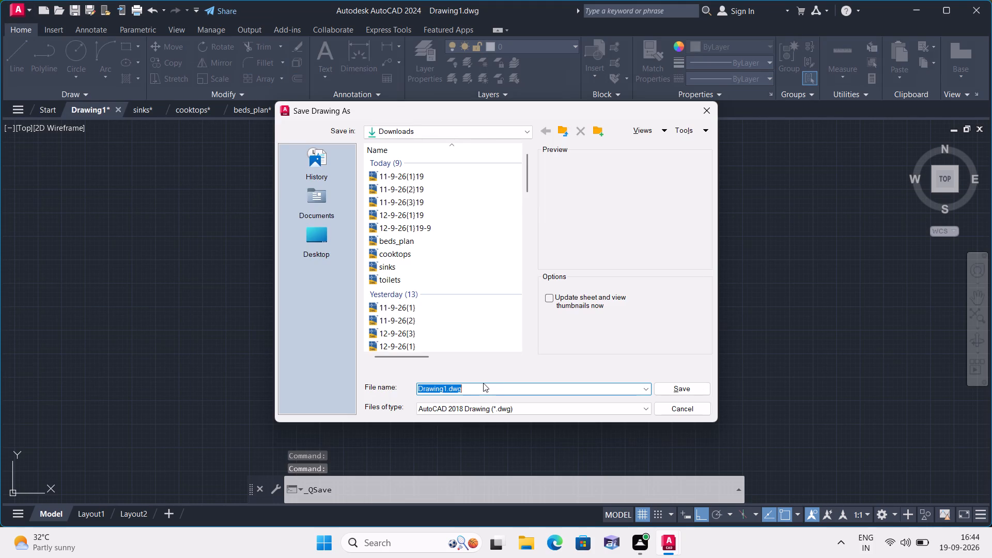
key(BackSpace)
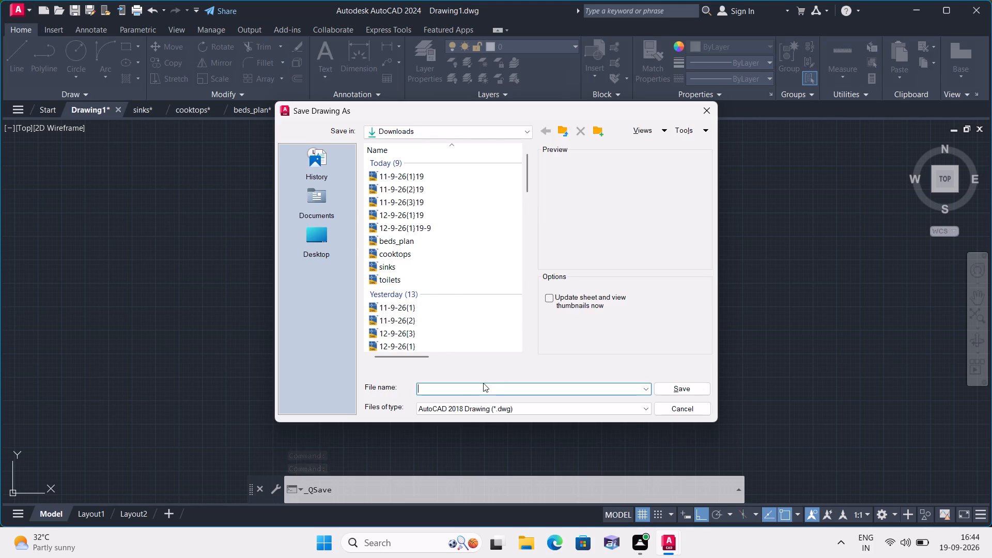
text(12-9-)
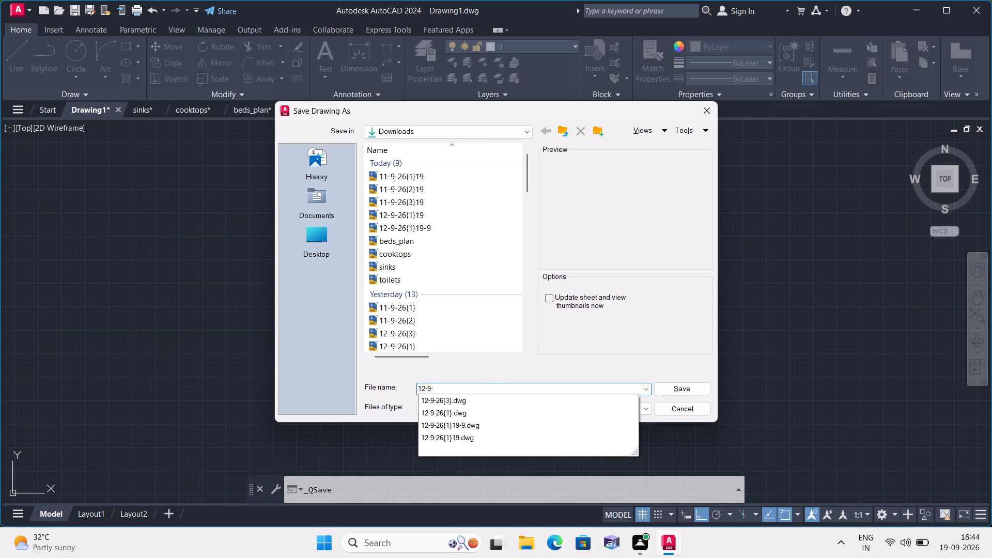
text([2])
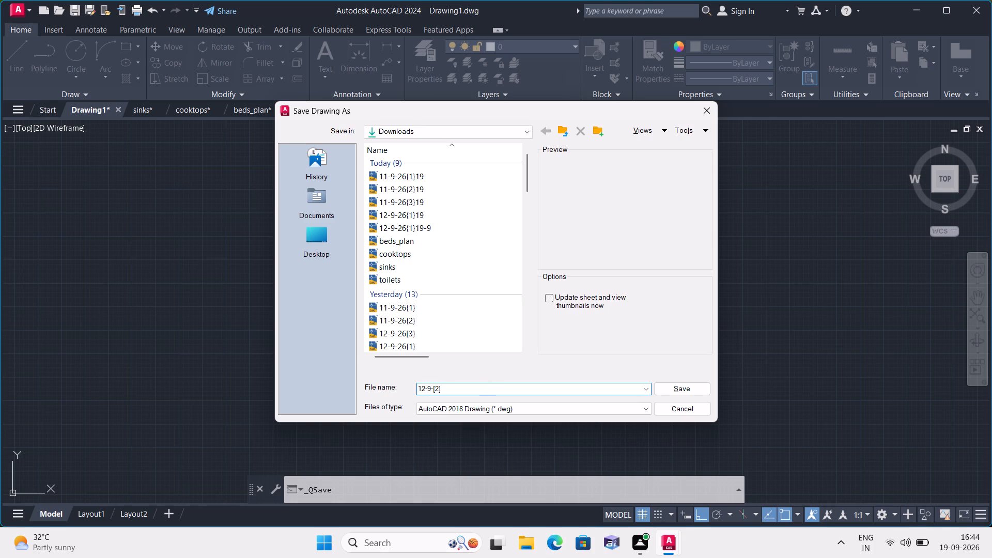
key(2)
key(BackSpace)
text(19)
scroll(454, 386, up, 2)
click(585, 390)
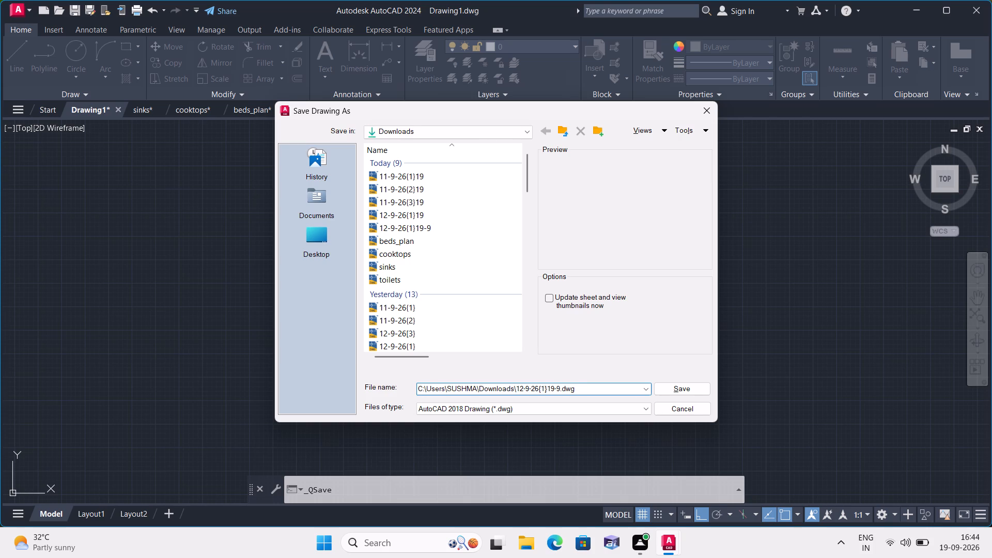
key(BackSpace)
key(BackSpace)
key(BackSpace)
key(BackSpace)
key(BackSpace)
key(BackSpace)
key(BackSpace)
key(BackSpace)
key(BackSpace)
key(BackSpace)
key(BackSpace)
key(BackSpace)
key(BackSpace)
key(BackSpace)
key(BackSpace)
key(BackSpace)
key(BackSpace)
key(BackSpace)
key(BackSpace)
key(BackSpace)
key(1)
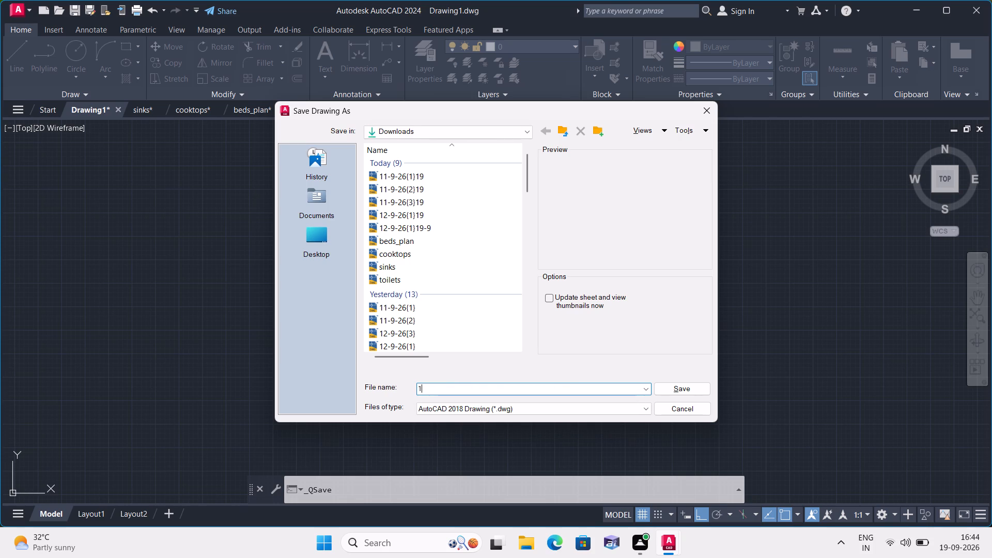
text(2-9-26[)
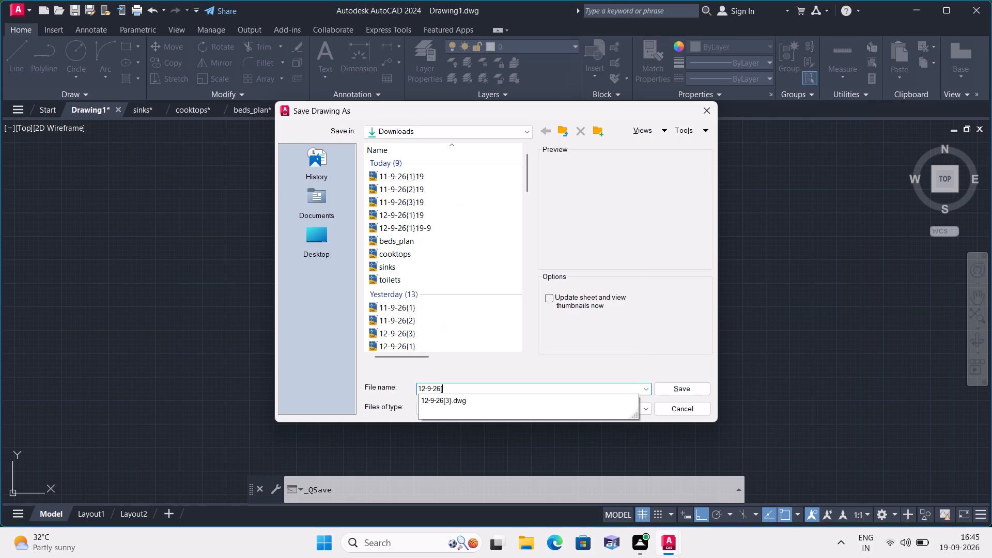
text(2])
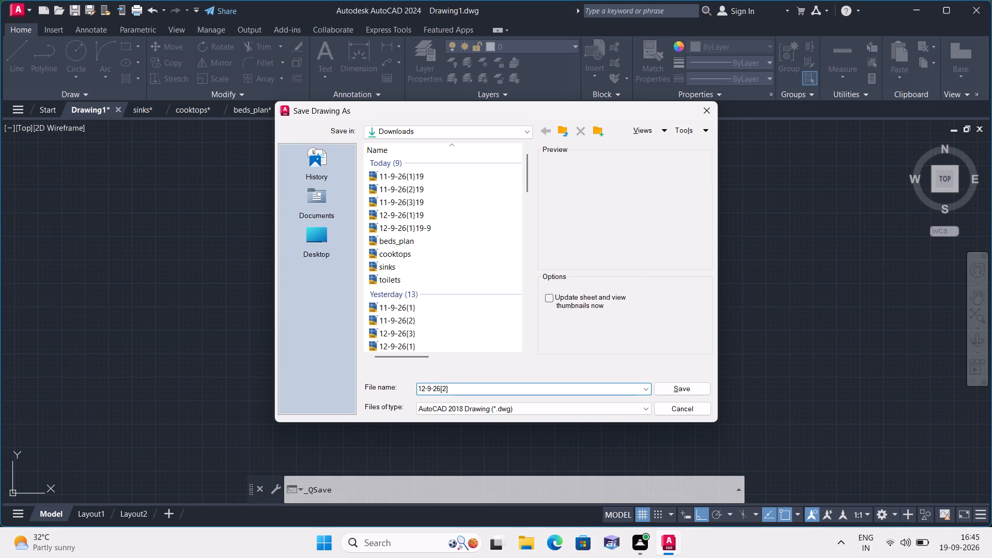
text(19)
click(690, 390)
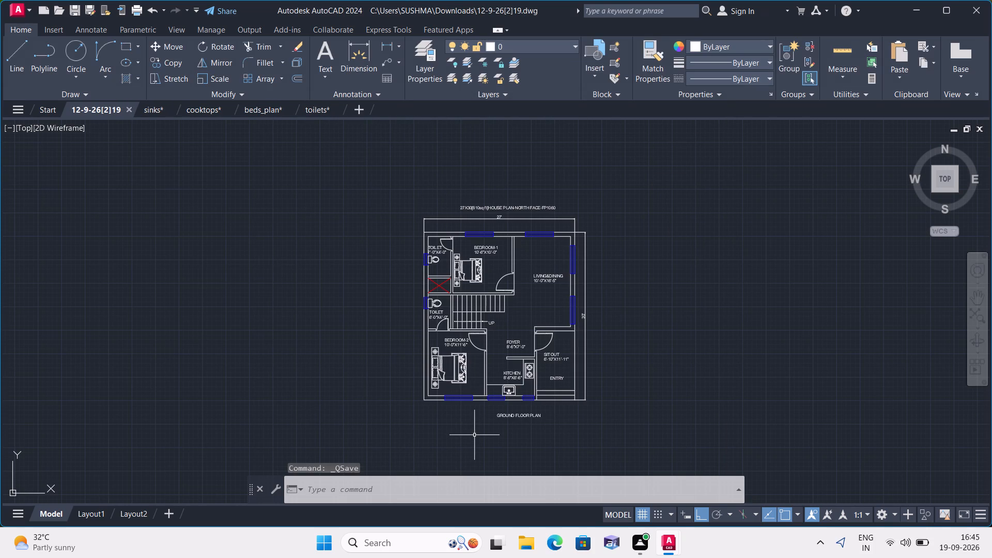
Start a single-sheet plot of the model and choose DWG To PDF.pc3 as the plotter.
text(plot)
key(space)
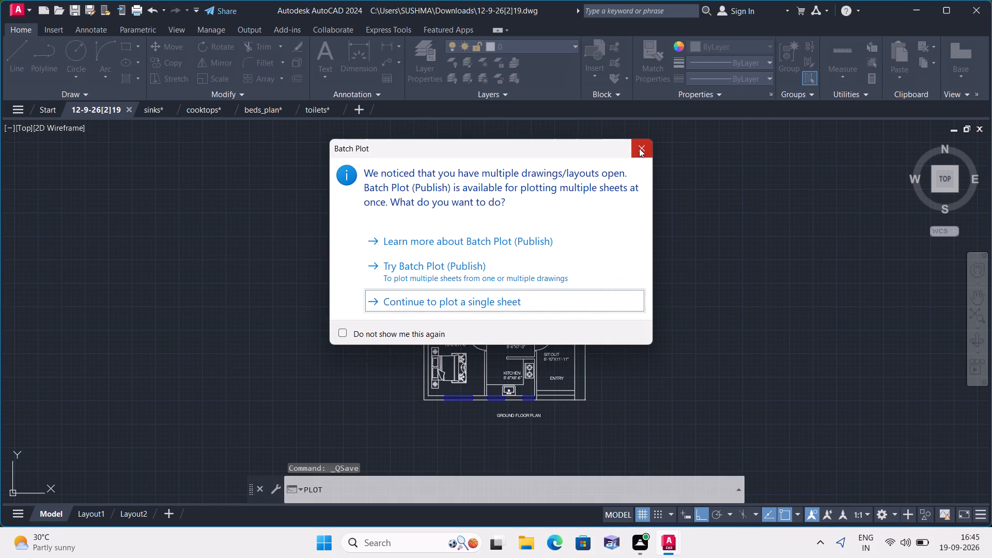
click(639, 147)
click(402, 176)
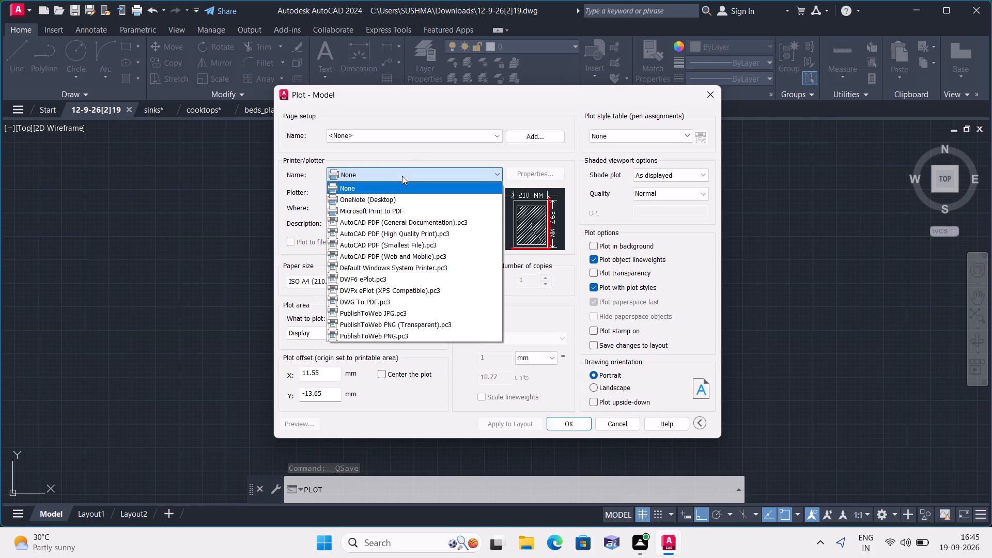
click(375, 300)
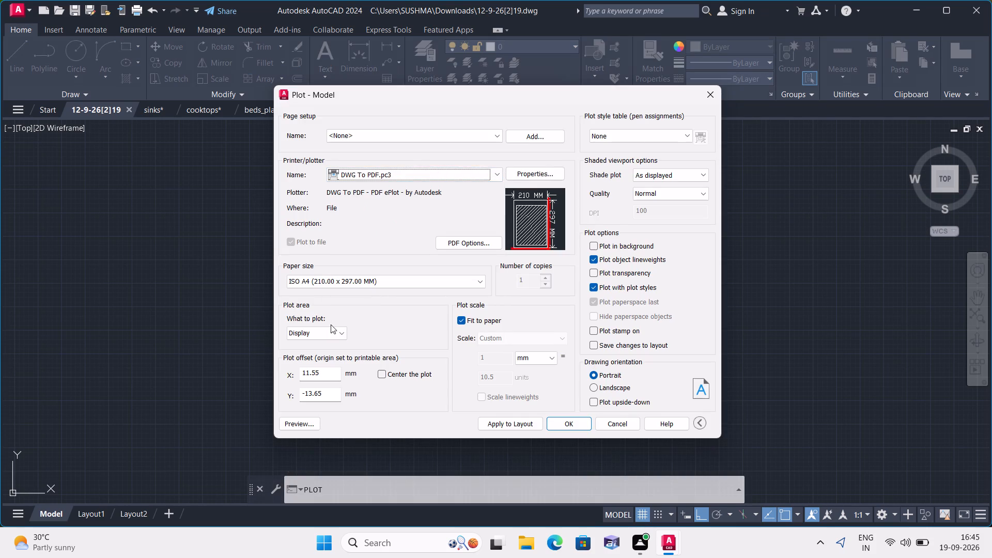
Set the plot area to a window enclosing the whole floor plan with its title and caption, and centre the plot.
click(332, 331)
click(312, 366)
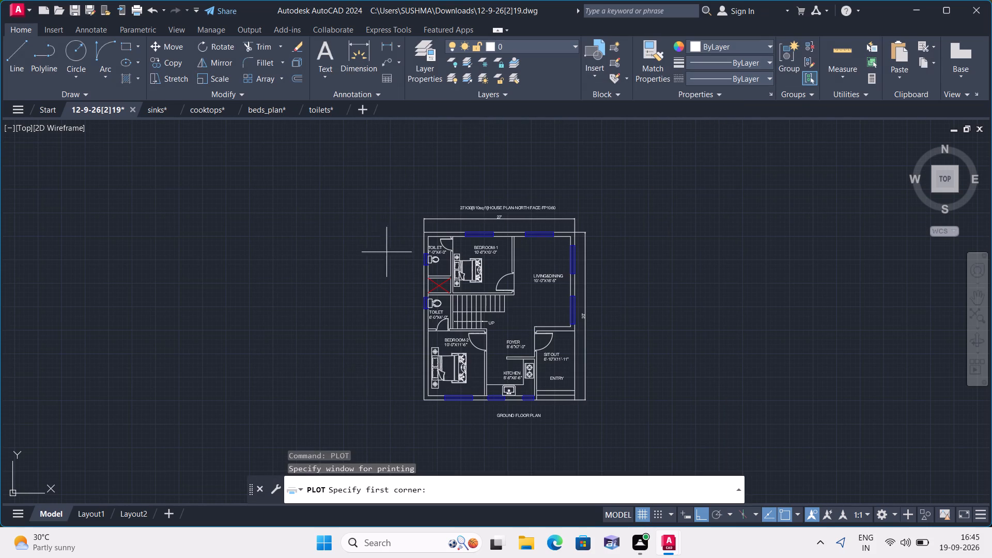
click(383, 169)
click(604, 446)
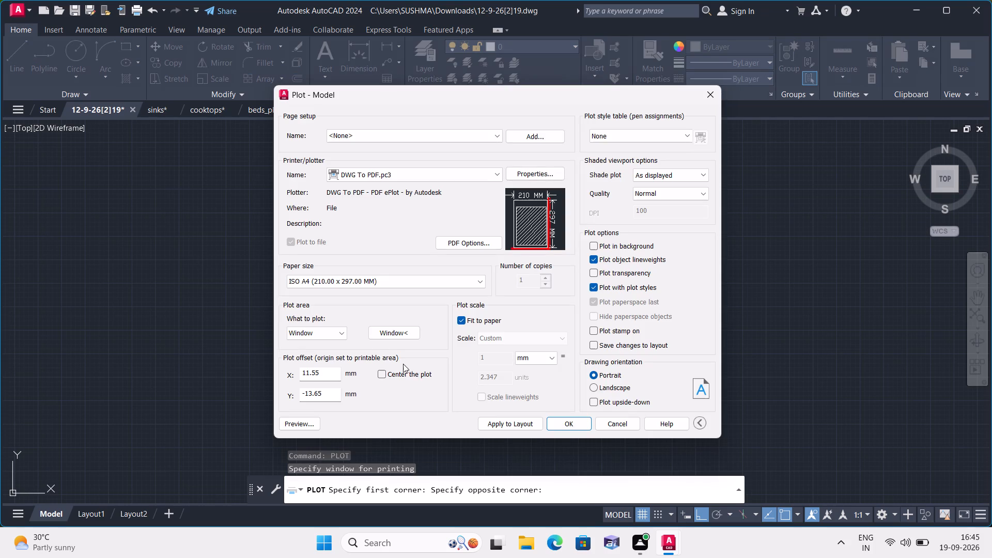
click(382, 376)
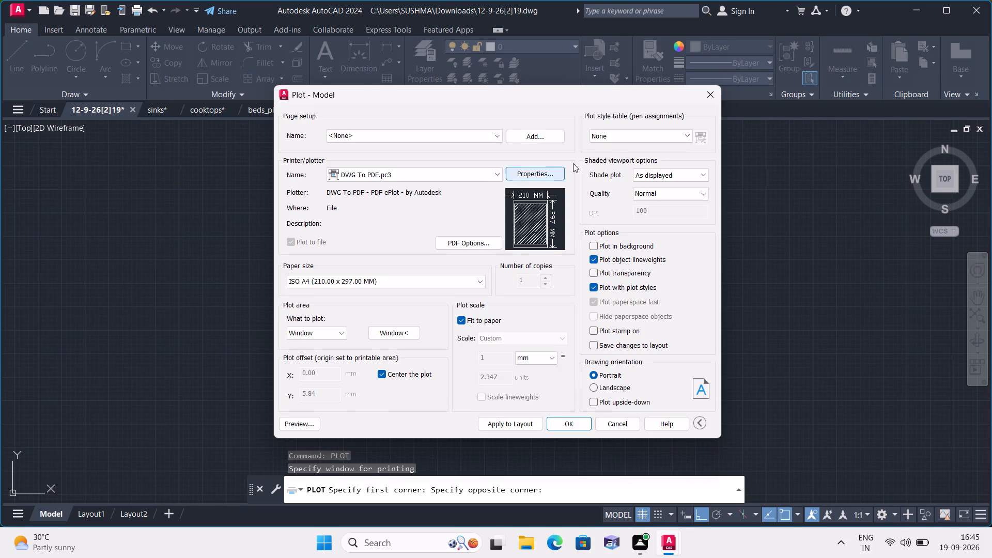
Set the plot style table to acad.ctb and assign it to all layouts.
click(614, 138)
click(614, 162)
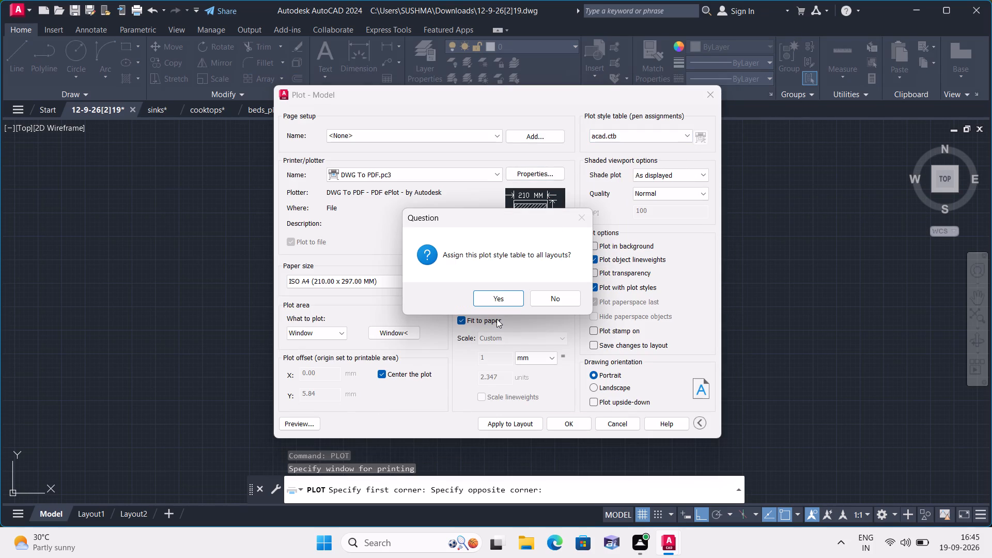
click(493, 295)
Preview the plot and examine the floor plan's title, rooms, dimensions and placement on the sheet, ending back in the plot settings.
click(308, 425)
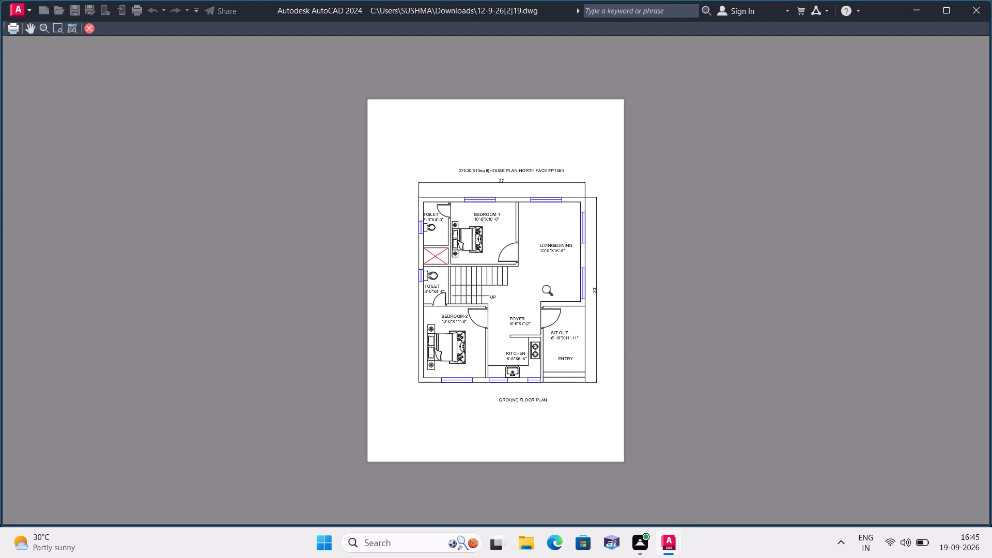
scroll(543, 204, up, 3)
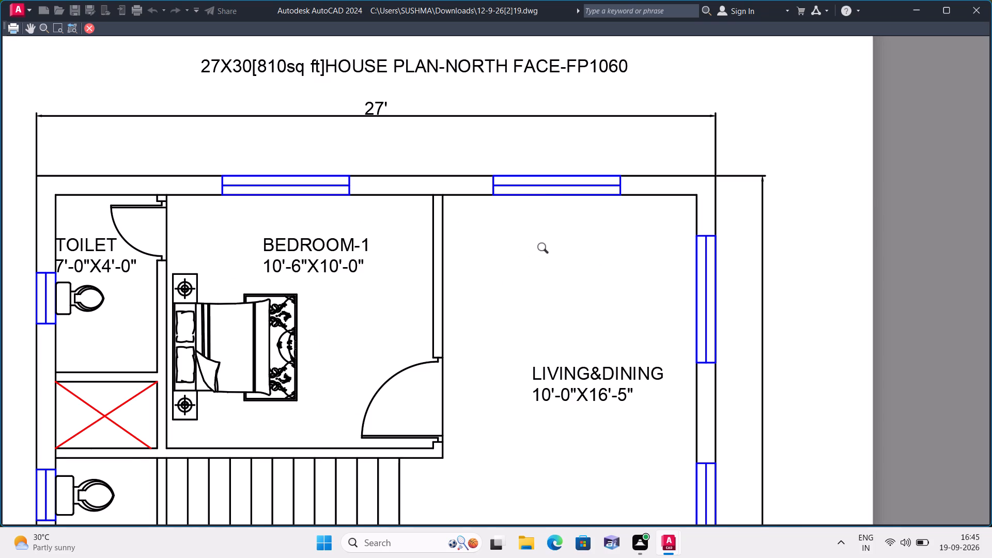
scroll(546, 247, down, 1)
middle_drag(549, 250, 549, 246)
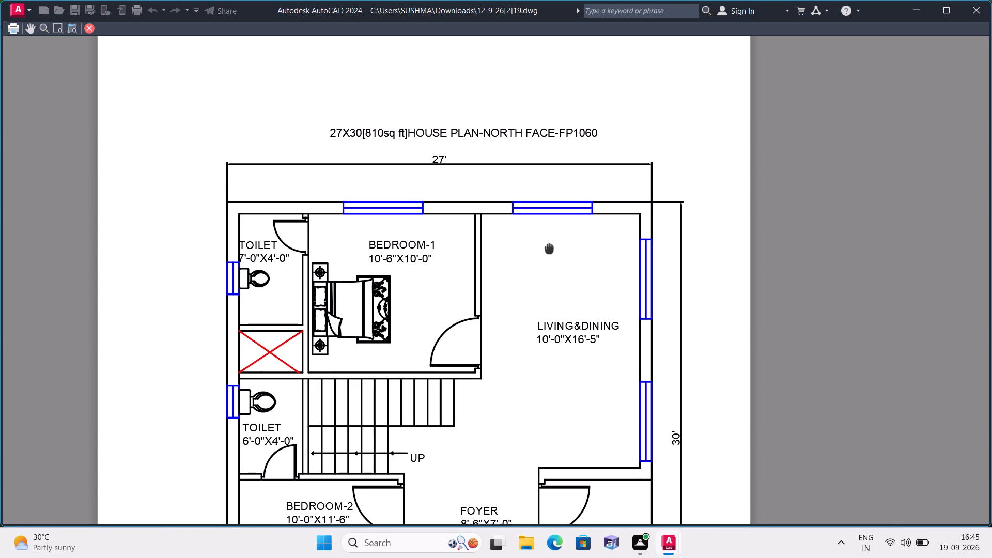
middle_drag(549, 246, 543, 213)
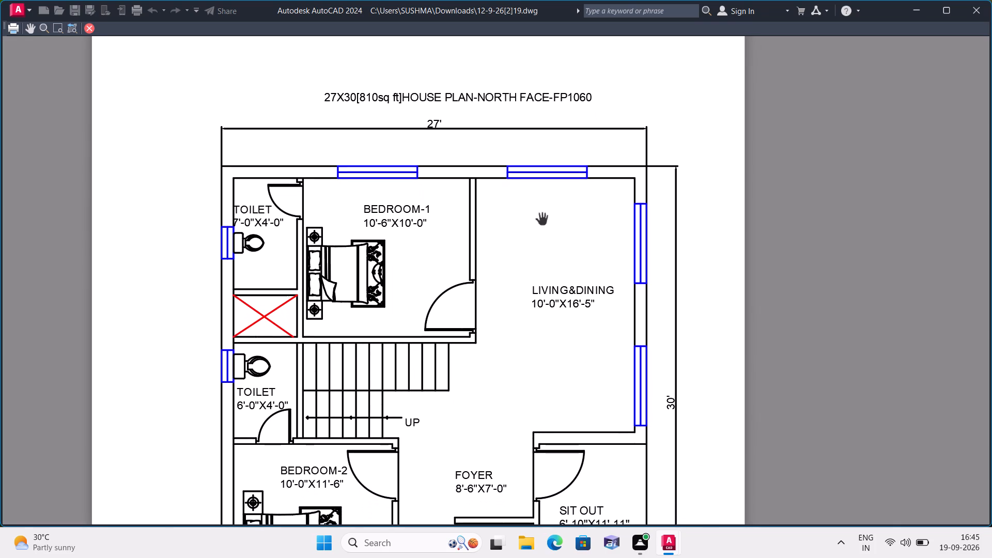
scroll(542, 220, down, 1)
middle_drag(544, 302, 523, 238)
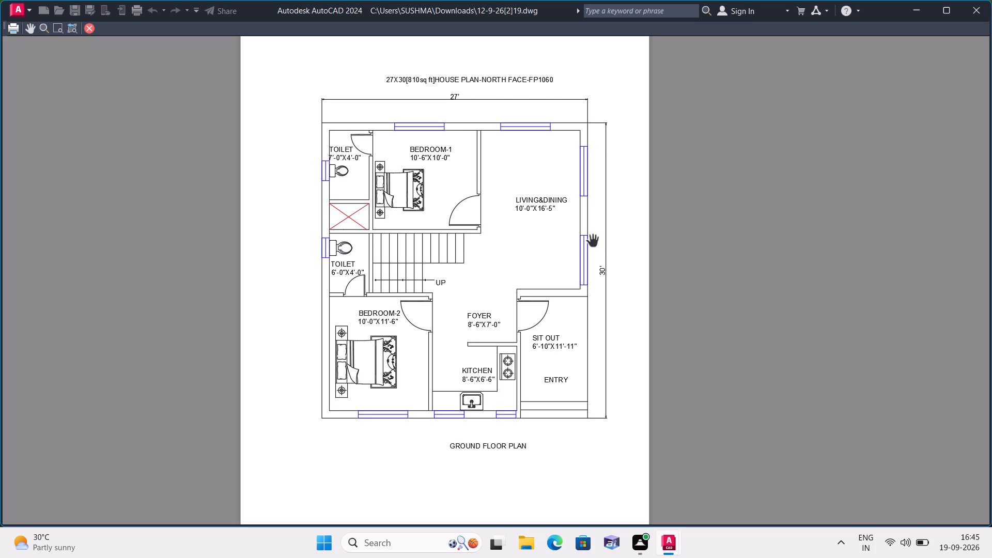
right_click(729, 229)
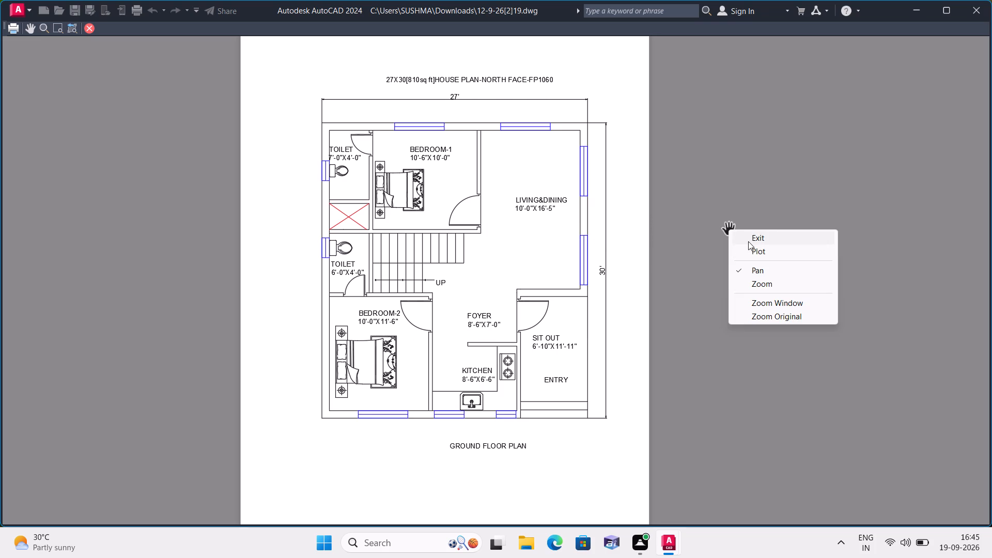
click(748, 241)
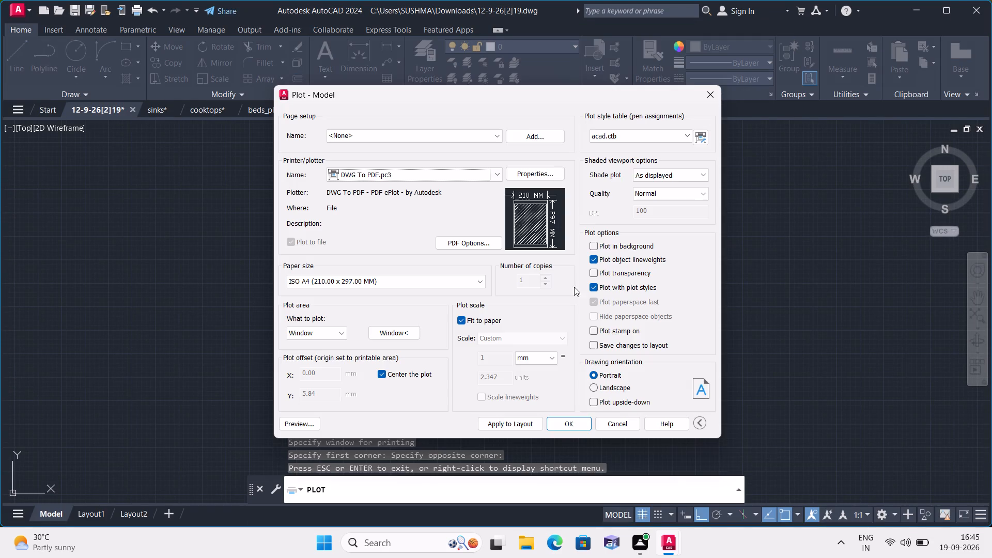
Apply the plot settings to the layout and plot the plan to 12-9-26[2]19-Model.pdf in the Documents folder.
click(510, 417)
click(571, 426)
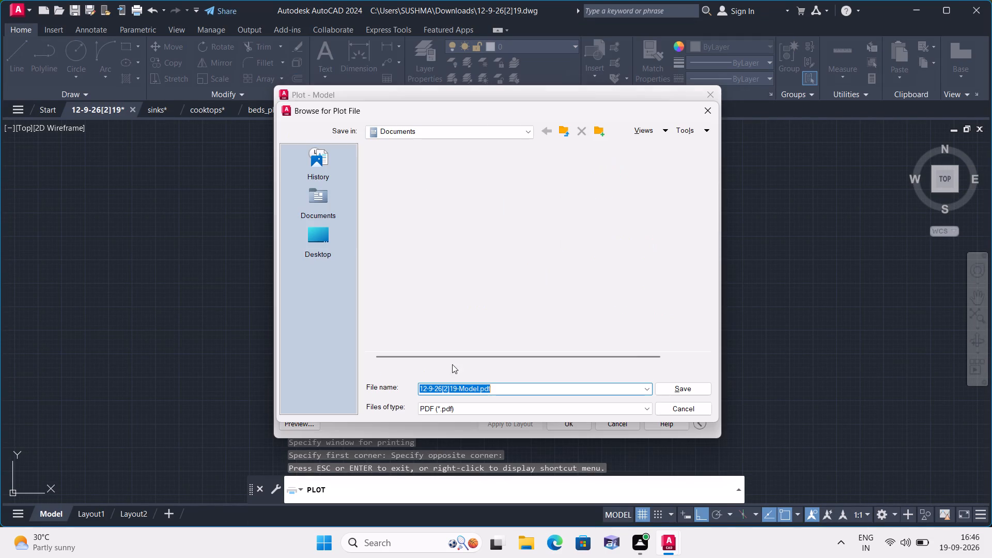
click(675, 386)
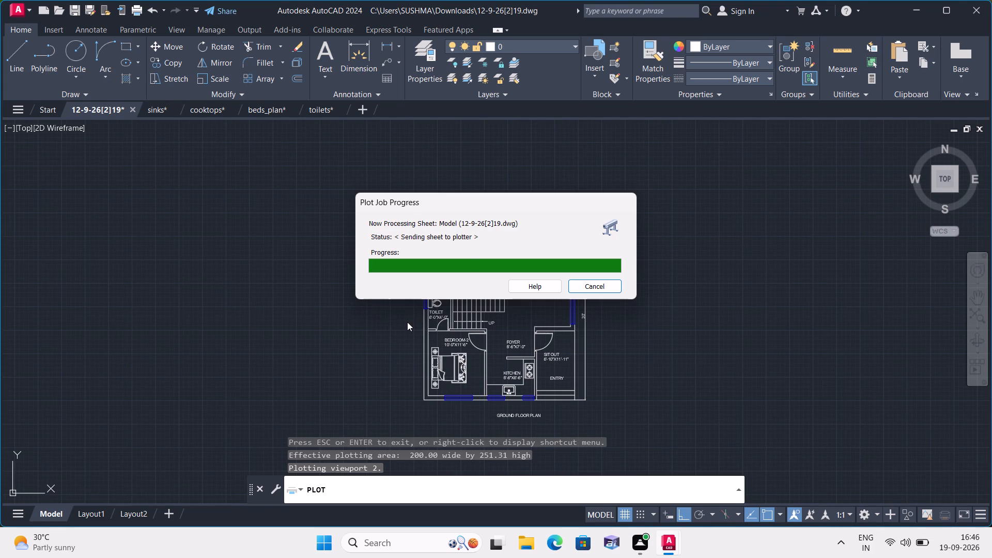
click(301, 260)
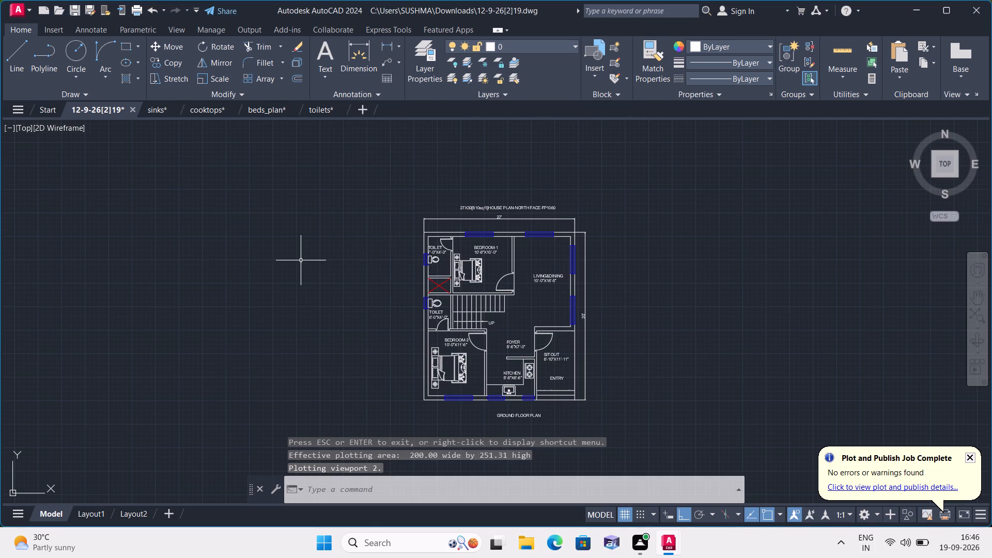
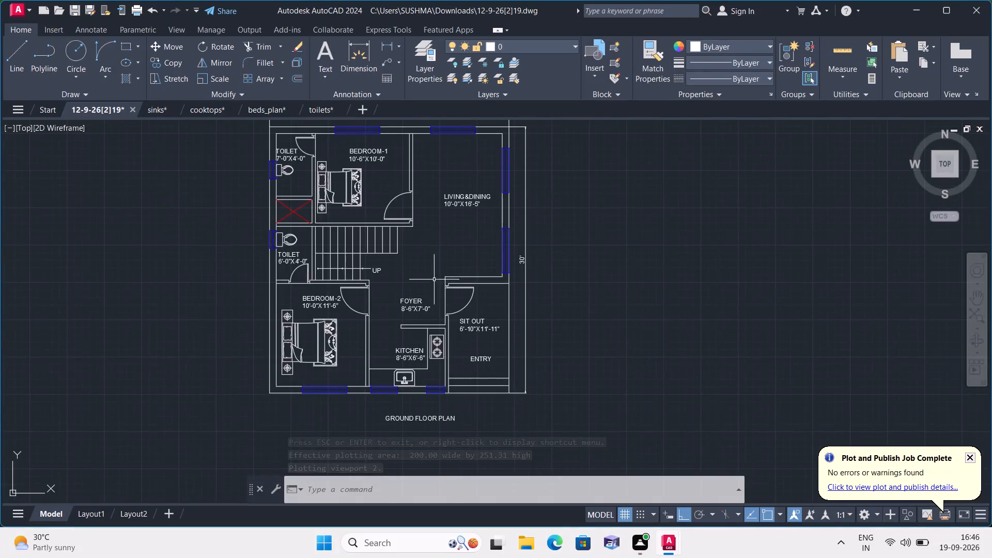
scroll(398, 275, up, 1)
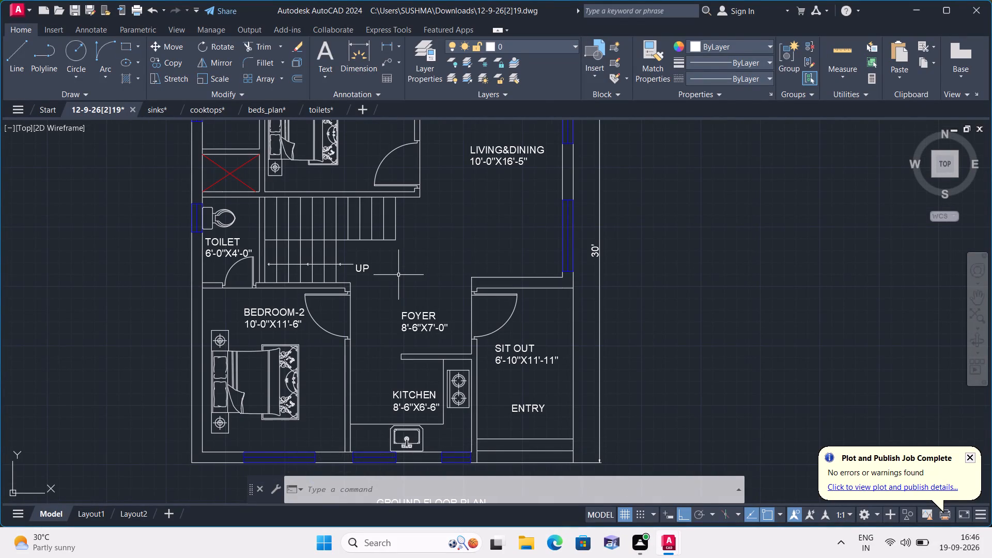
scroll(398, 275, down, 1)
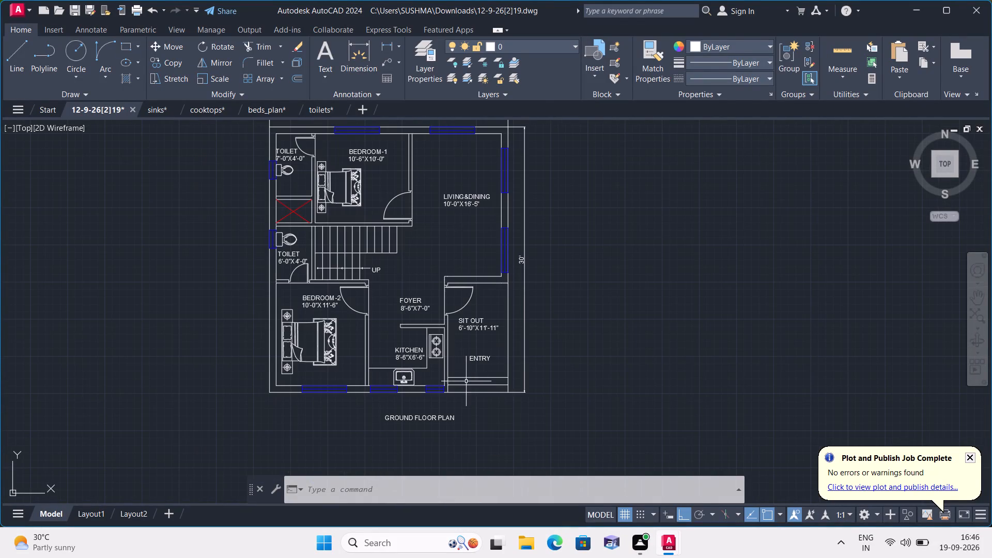